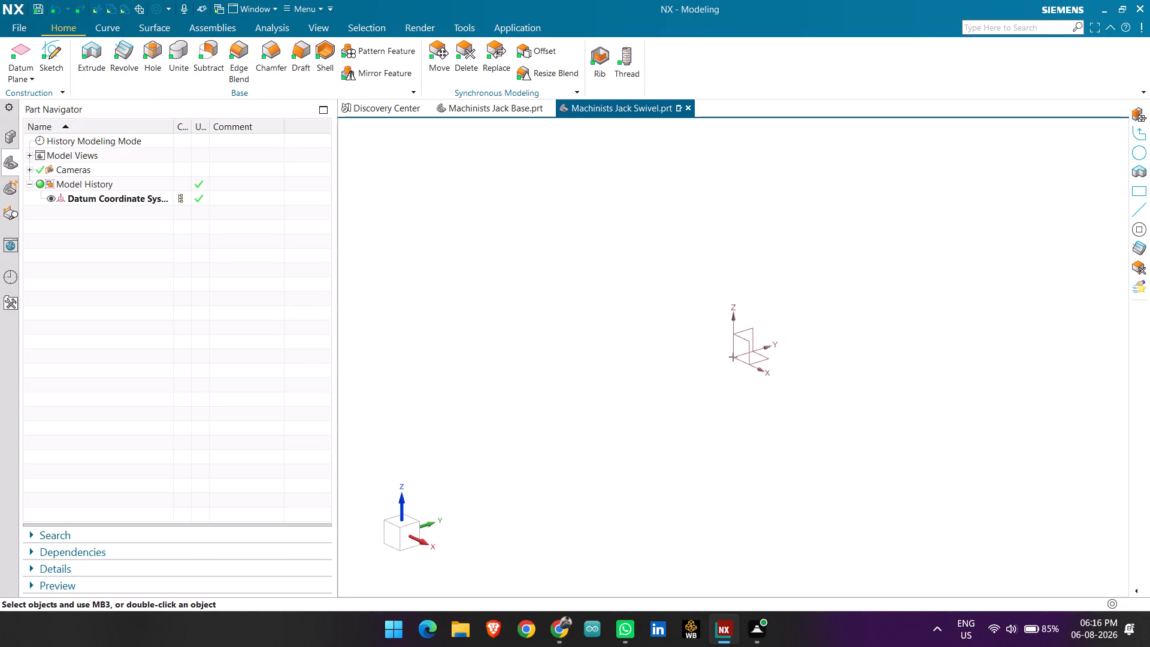
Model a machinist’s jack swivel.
Start a new sketch on the Front principal plane.
left_click(60, 59)
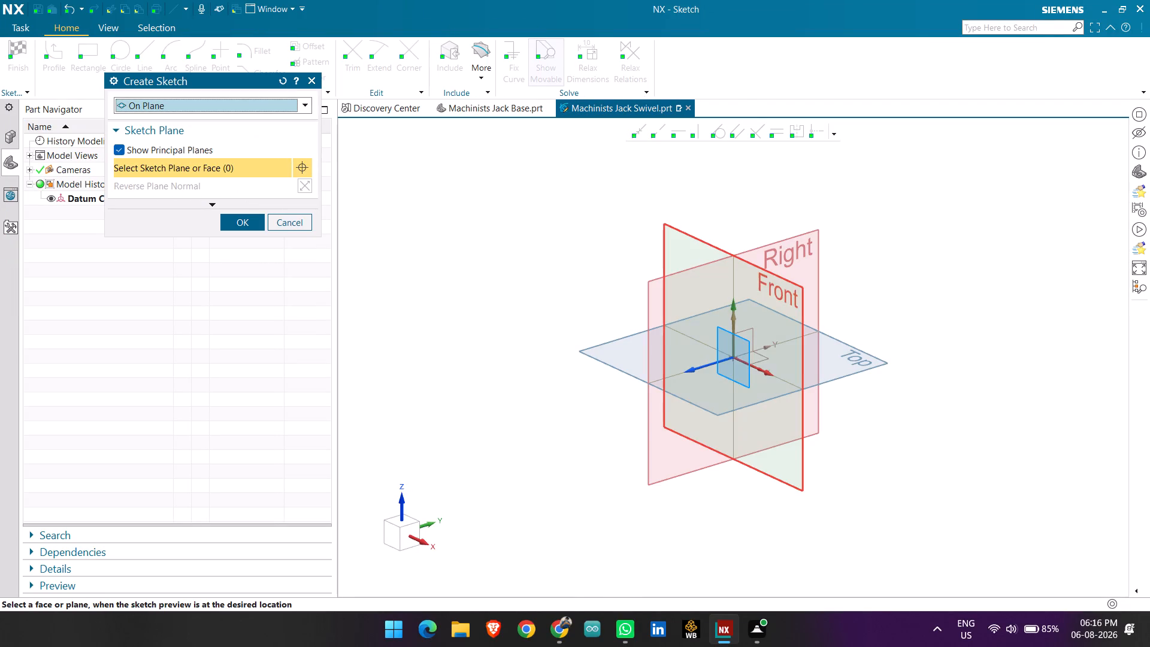
left_click(695, 237)
middle_click(695, 237)
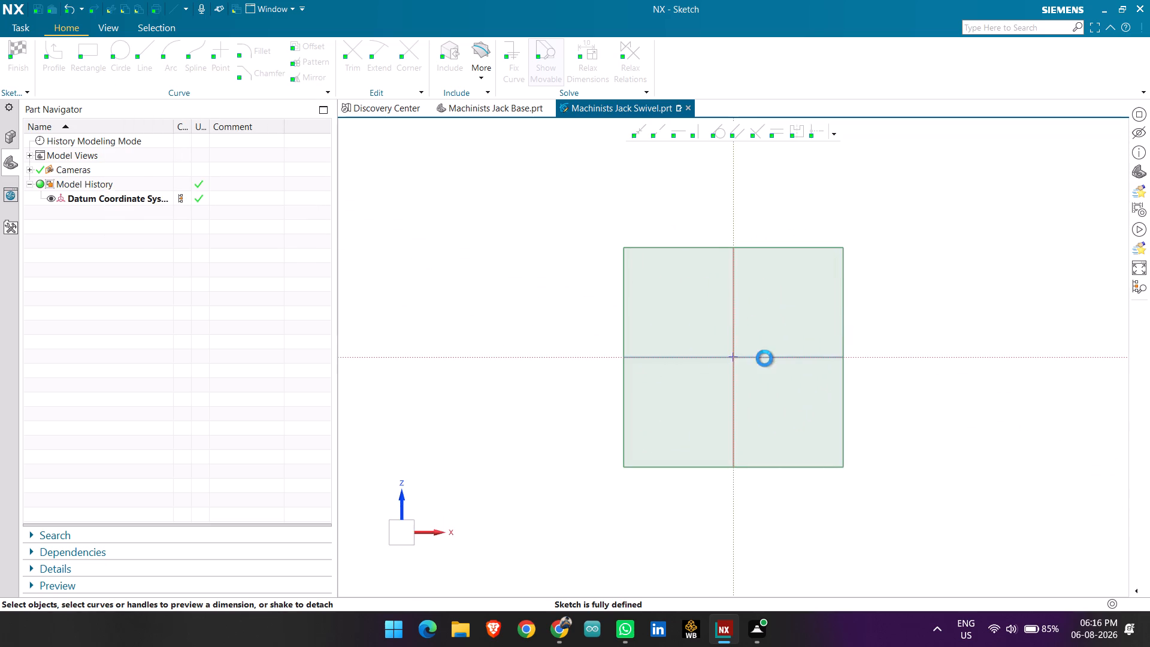
Draw a circle of diameter 16 centred on the sketch origin.
scroll(764, 358, "up", 11)
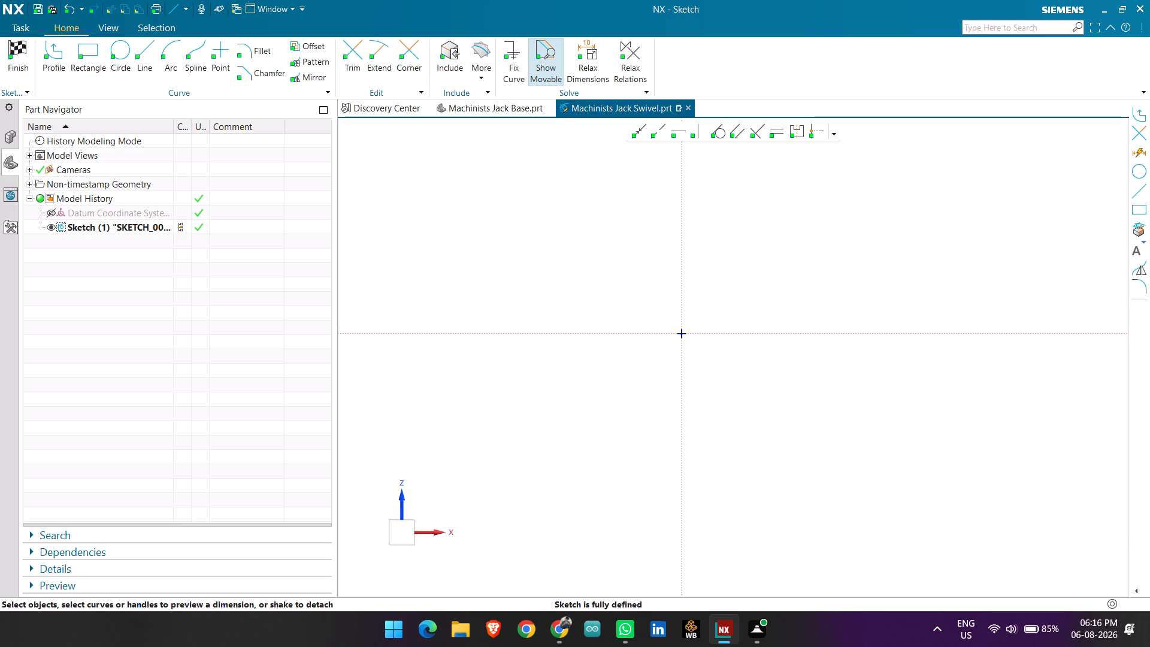
left_click(122, 67)
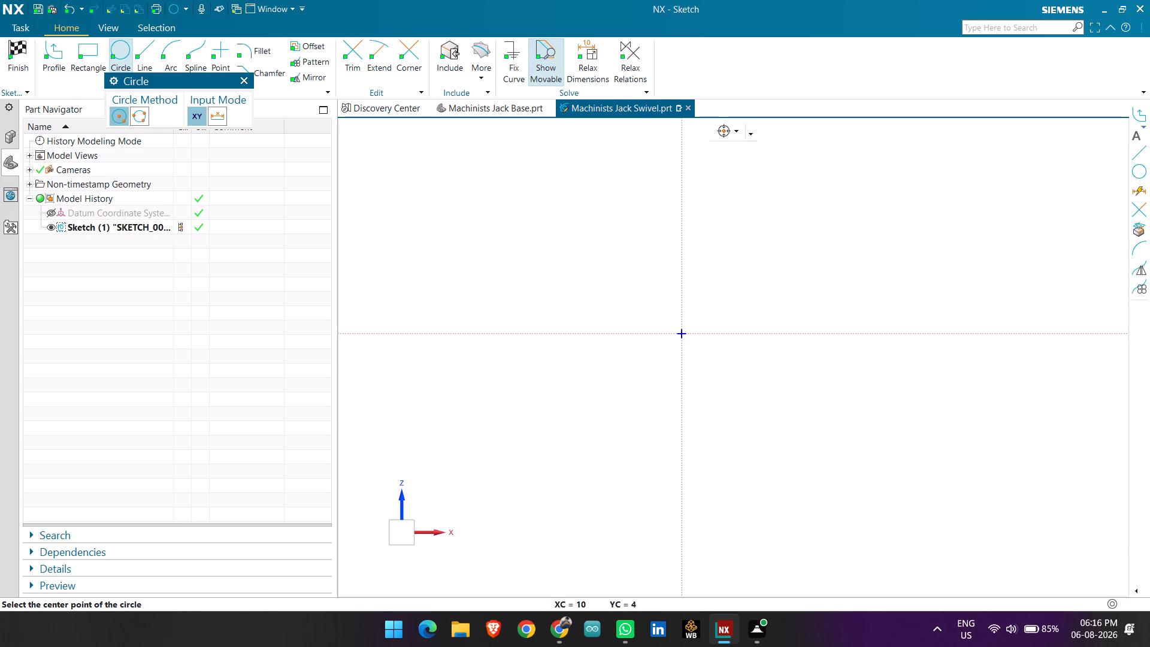
left_click(683, 333)
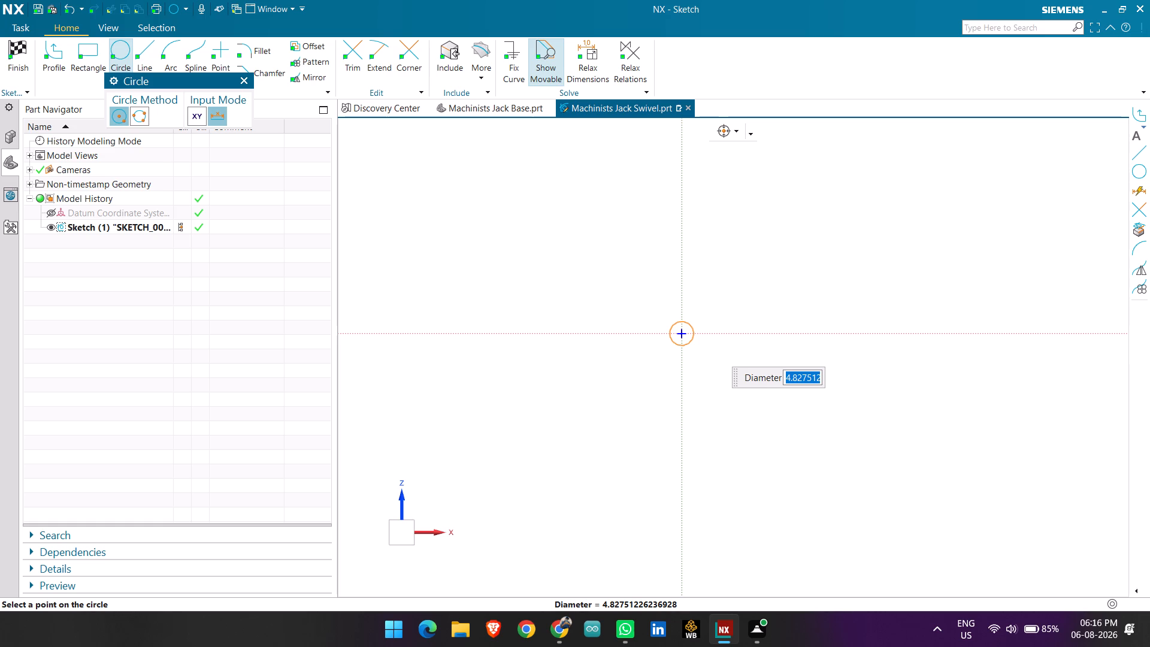
key("1")
key("6")
key("Return")
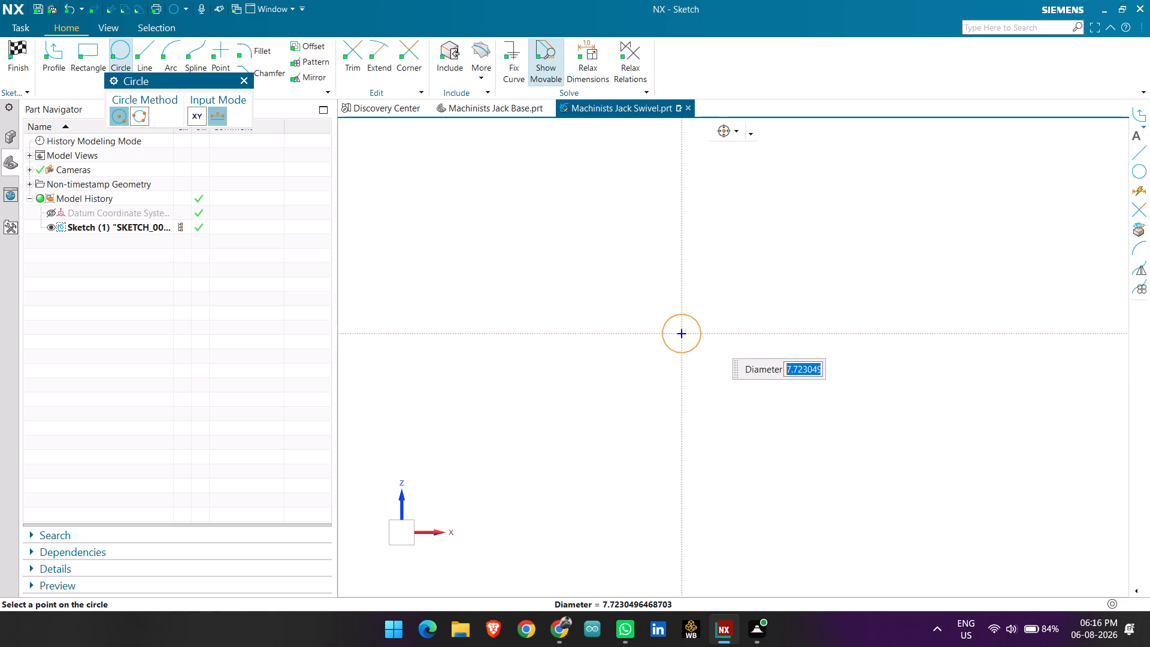
type("16")
key("Return")
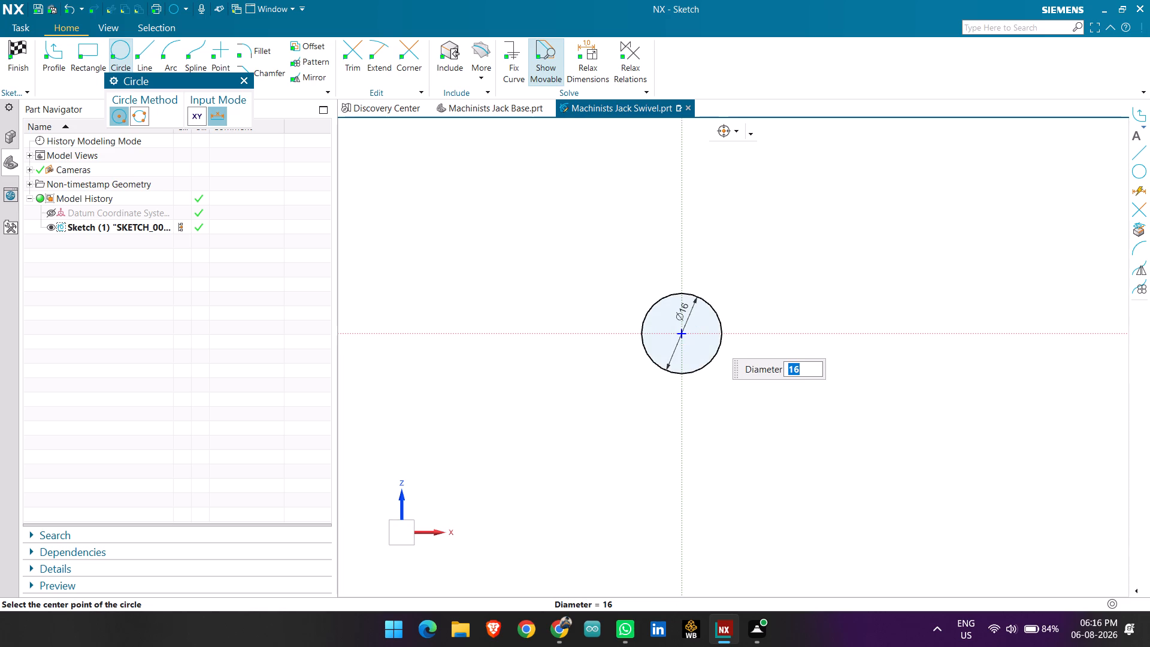
key("Escape")
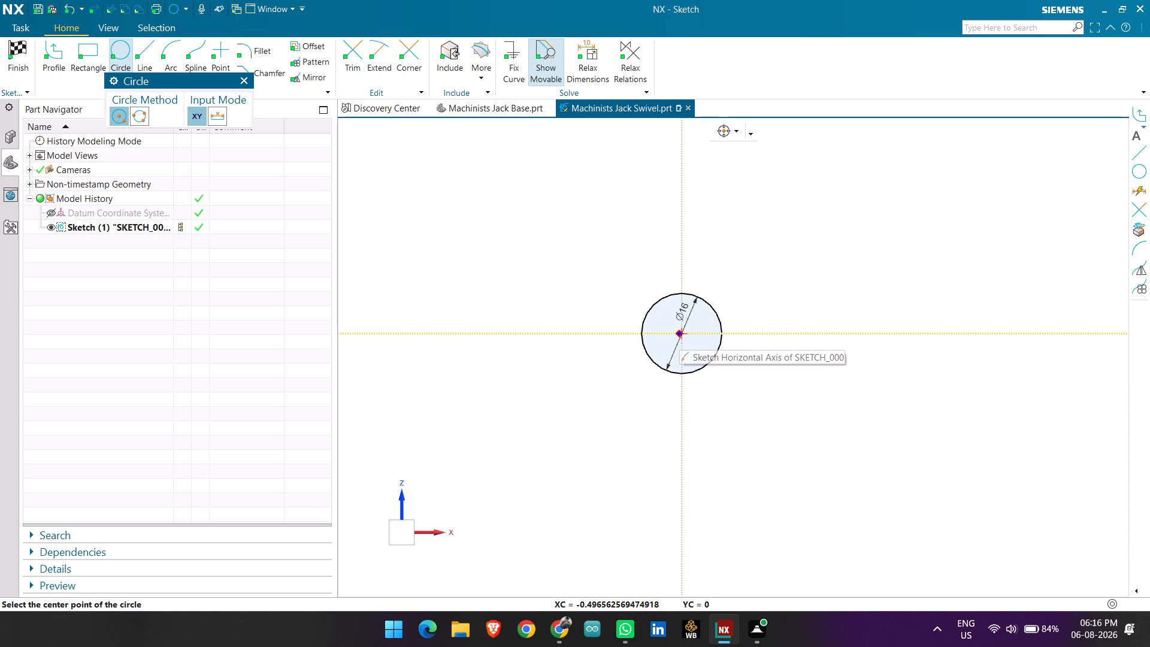
Draw a concentric circle of diameter 44 centred on the sketch origin.
left_click(683, 334)
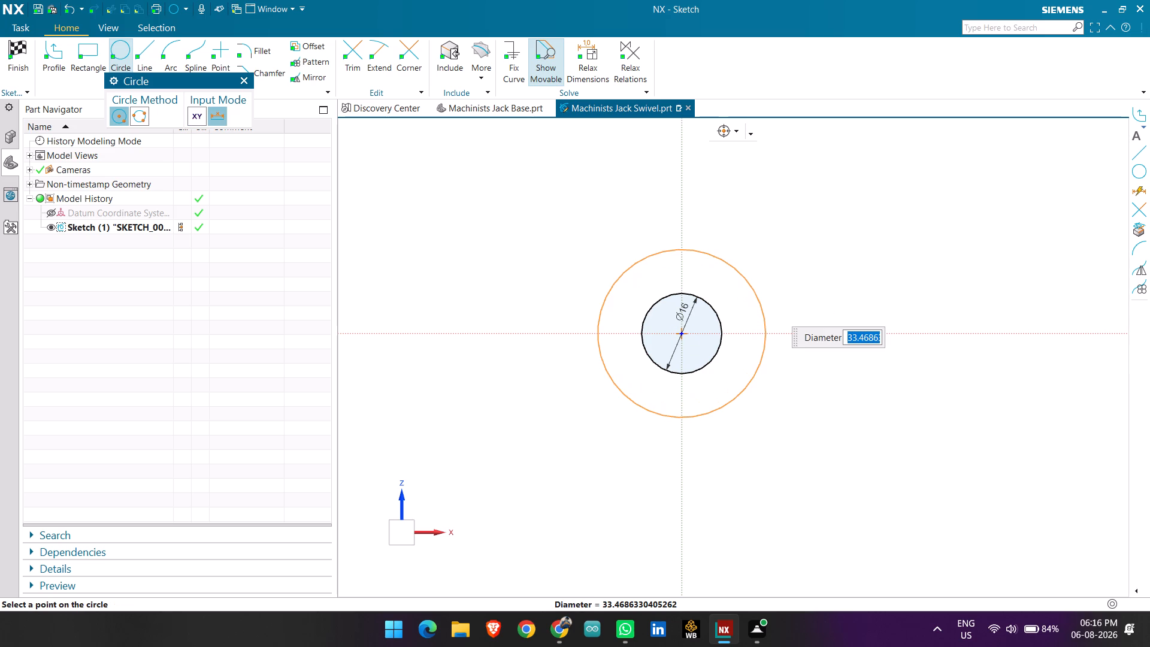
type("44")
key("Return")
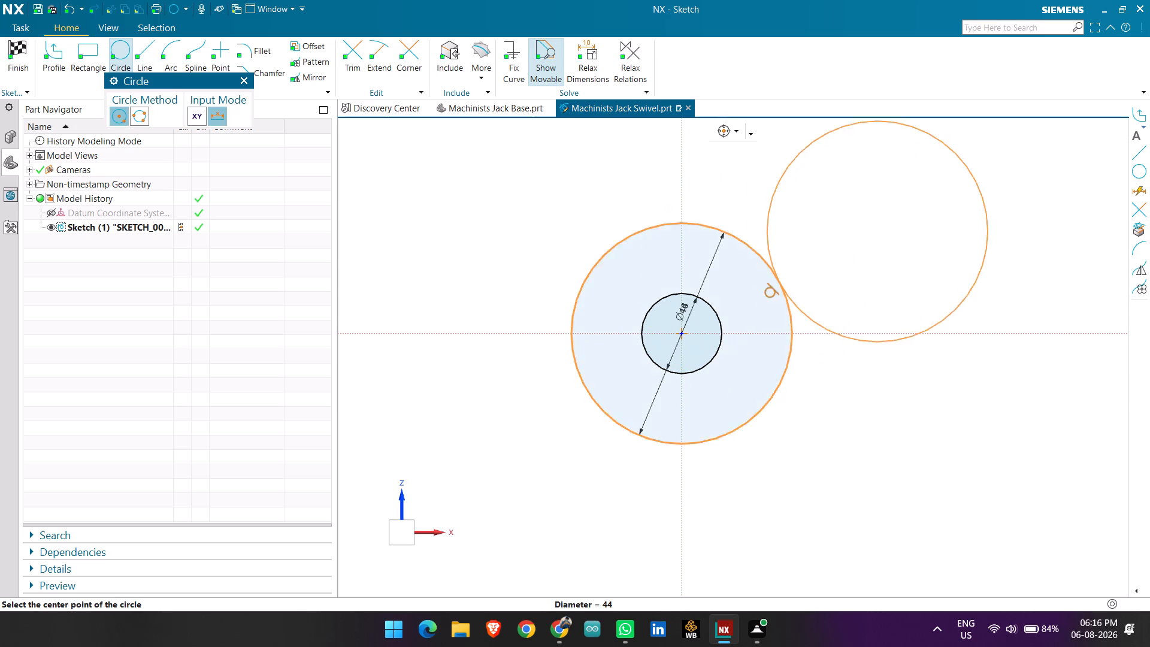
middle_click(845, 255)
Reposition the diameter dimensions of both circles to the upper right, outside the outer circle.
scroll(814, 279, "down", 5)
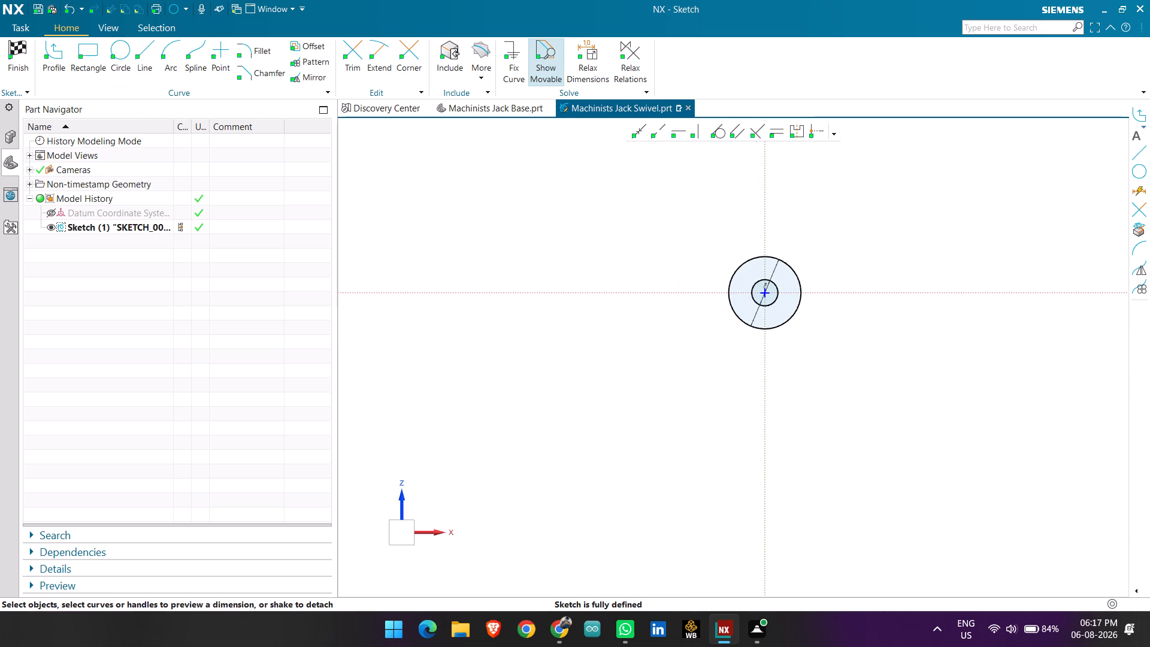
scroll(790, 242, "down", 2)
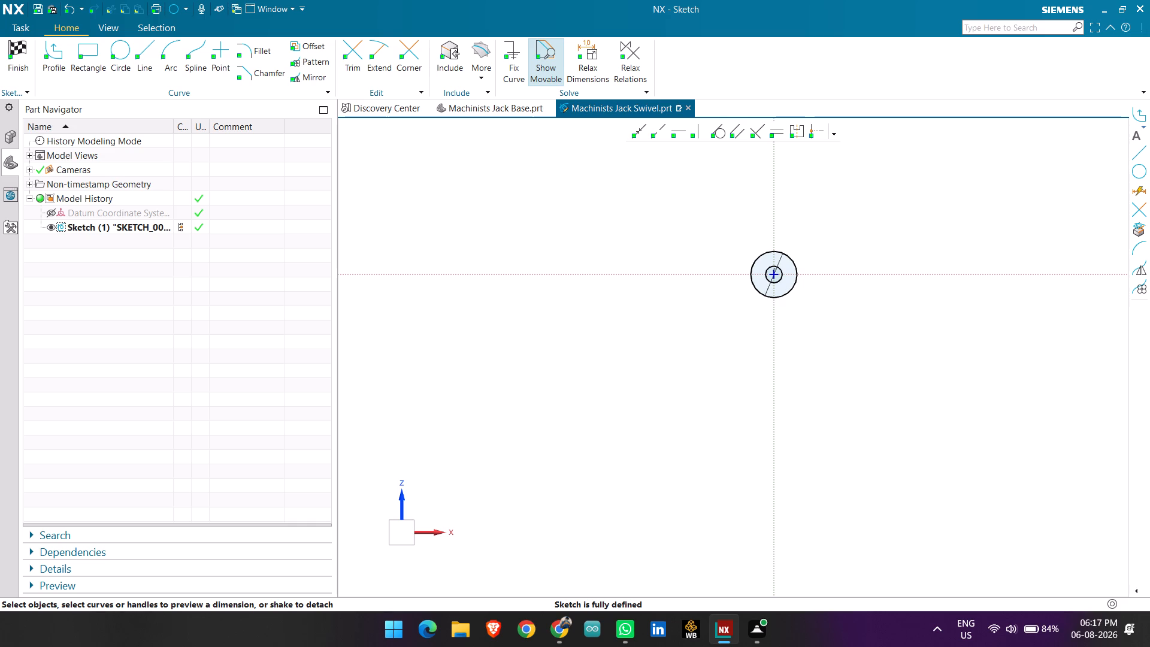
scroll(797, 227, "down", 4)
scroll(804, 203, "up", 3)
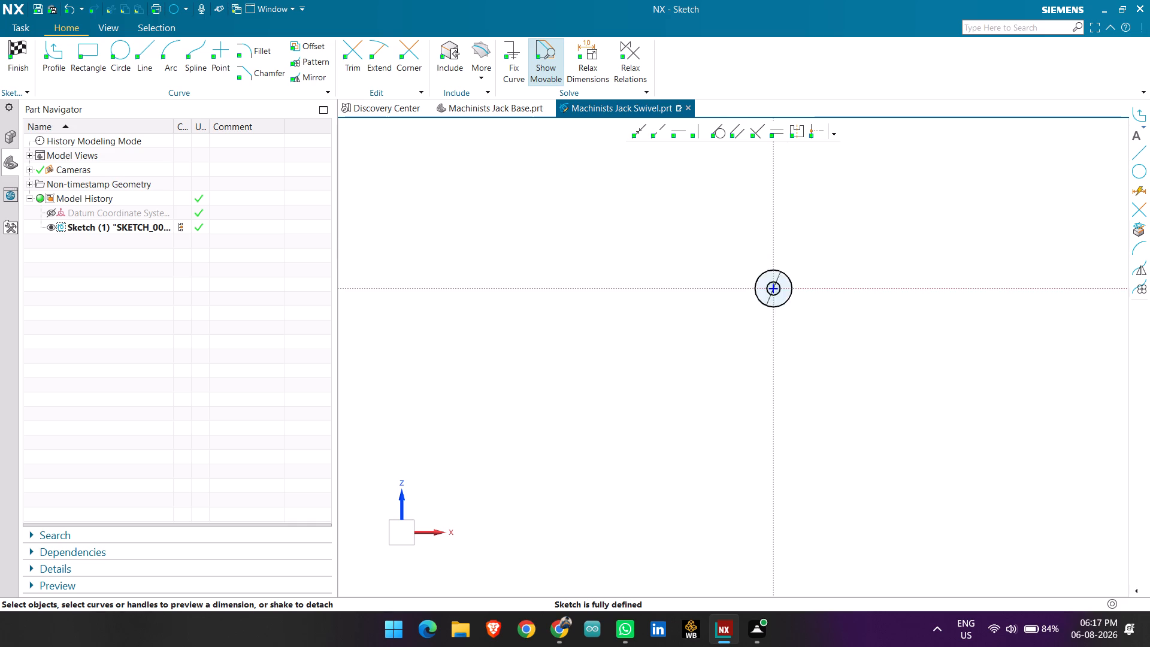
scroll(798, 201, "up", 3)
scroll(785, 301, "up", 2)
scroll(749, 344, "up", 2)
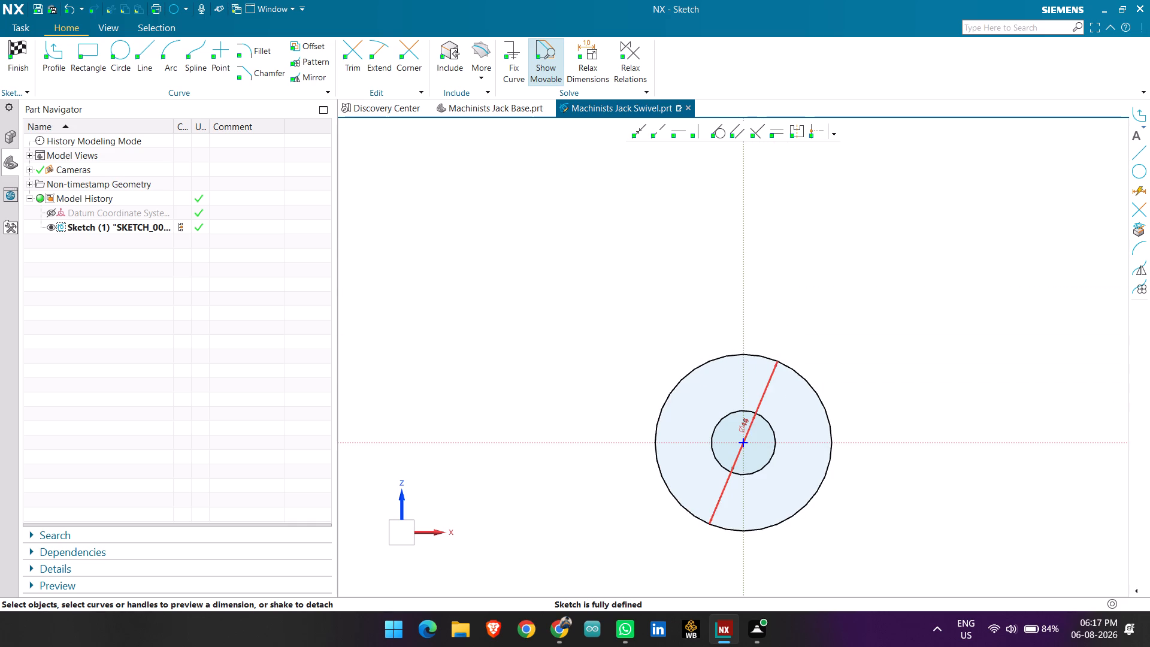
left_click_drag(745, 426, 865, 353)
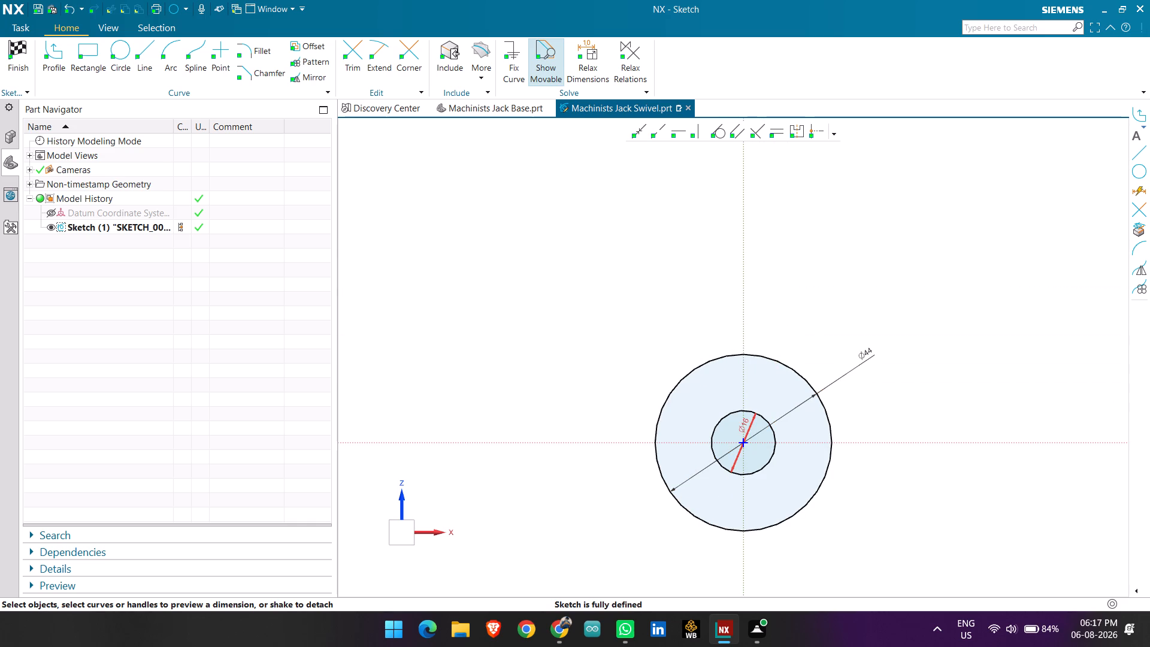
left_click_drag(743, 424, 836, 331)
Draw a profile from the origin: a vertical line 50 long upward, followed by a horizontal line of 32/2 at angle 180.
left_click(63, 66)
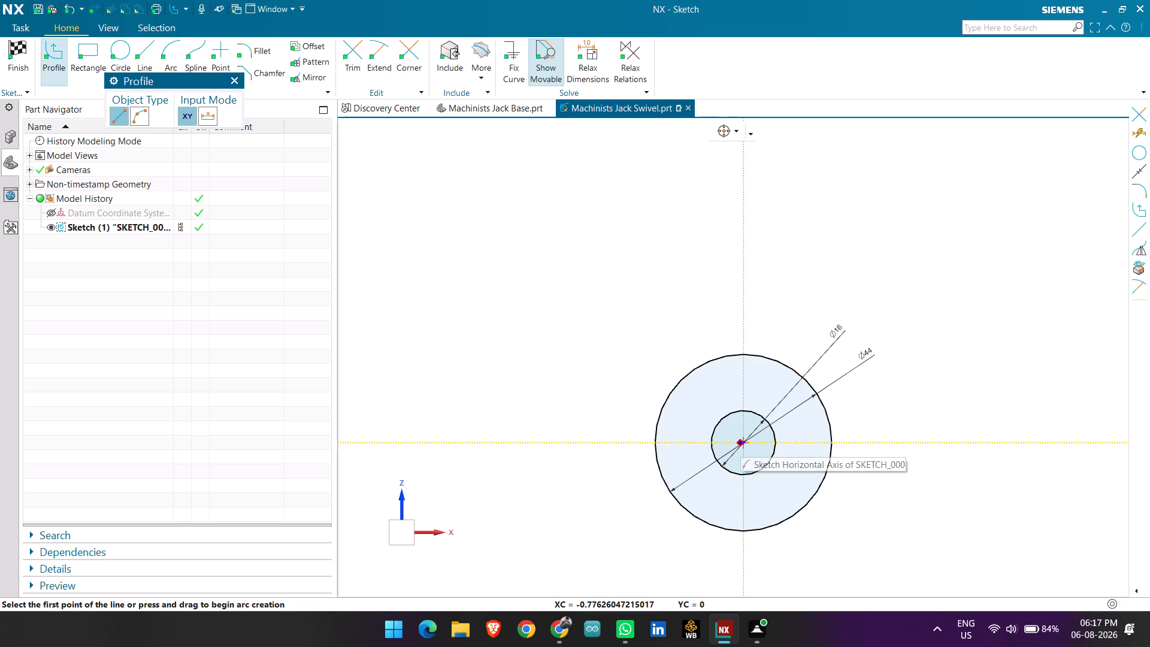
left_click(743, 442)
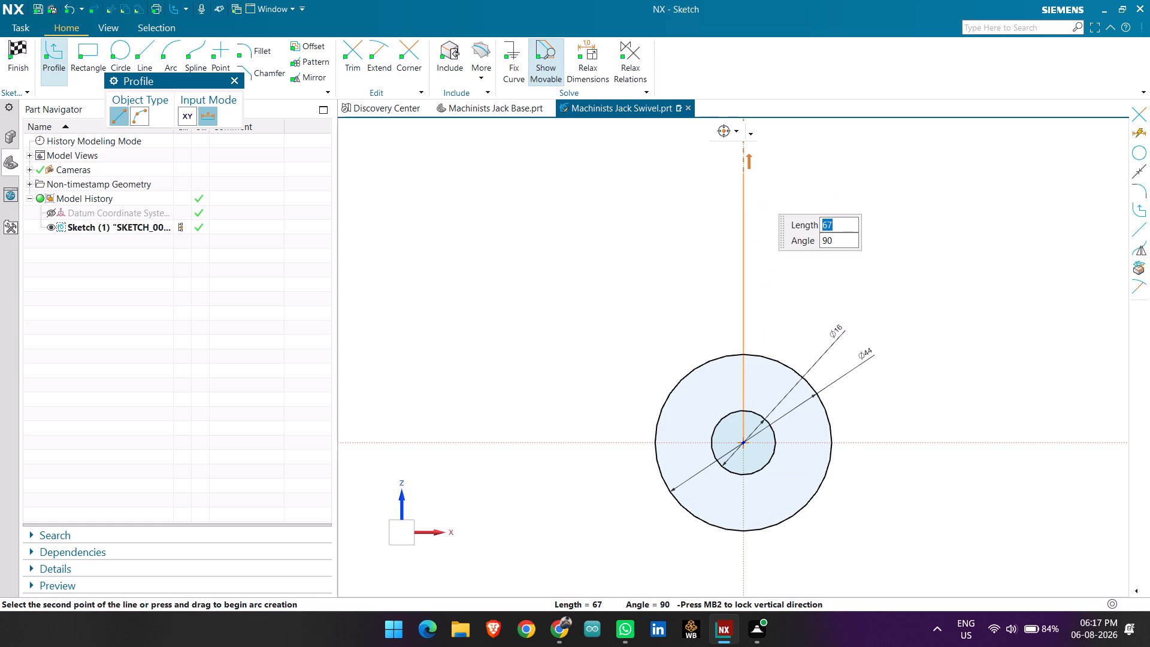
type("50")
key("Return")
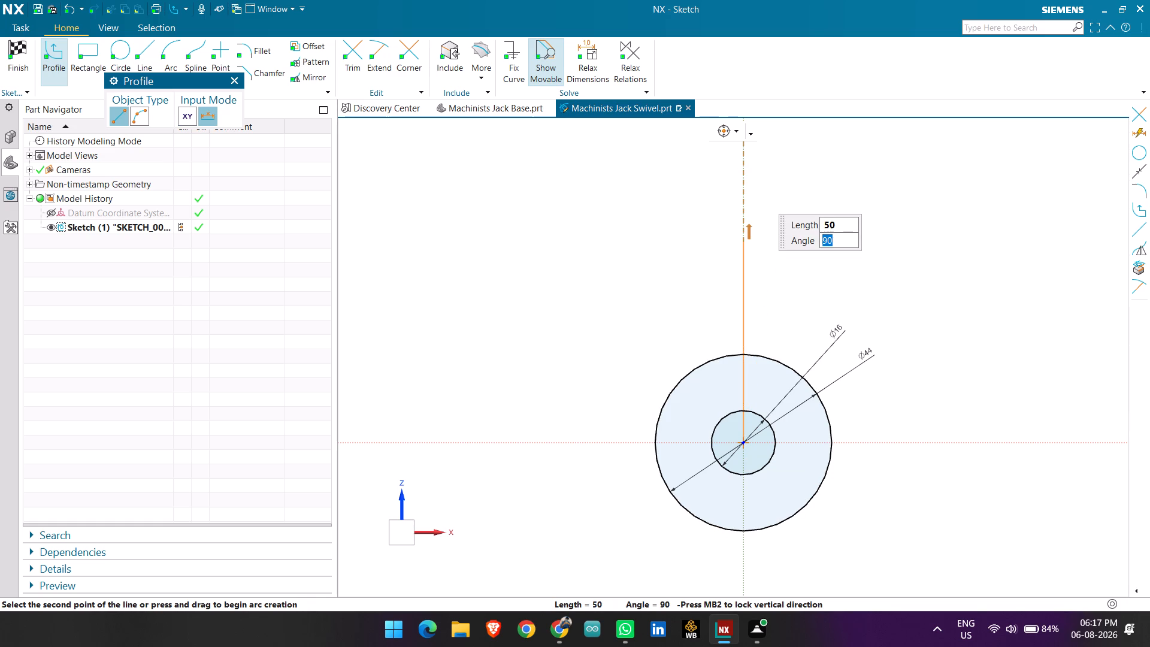
key("Return")
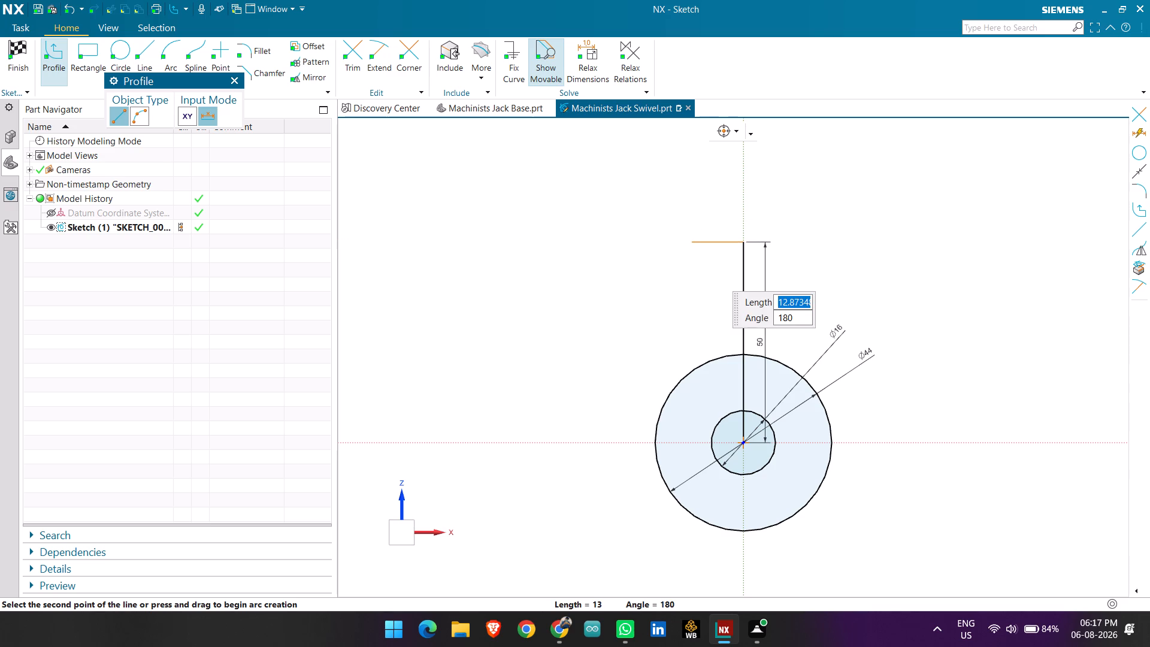
type("32")
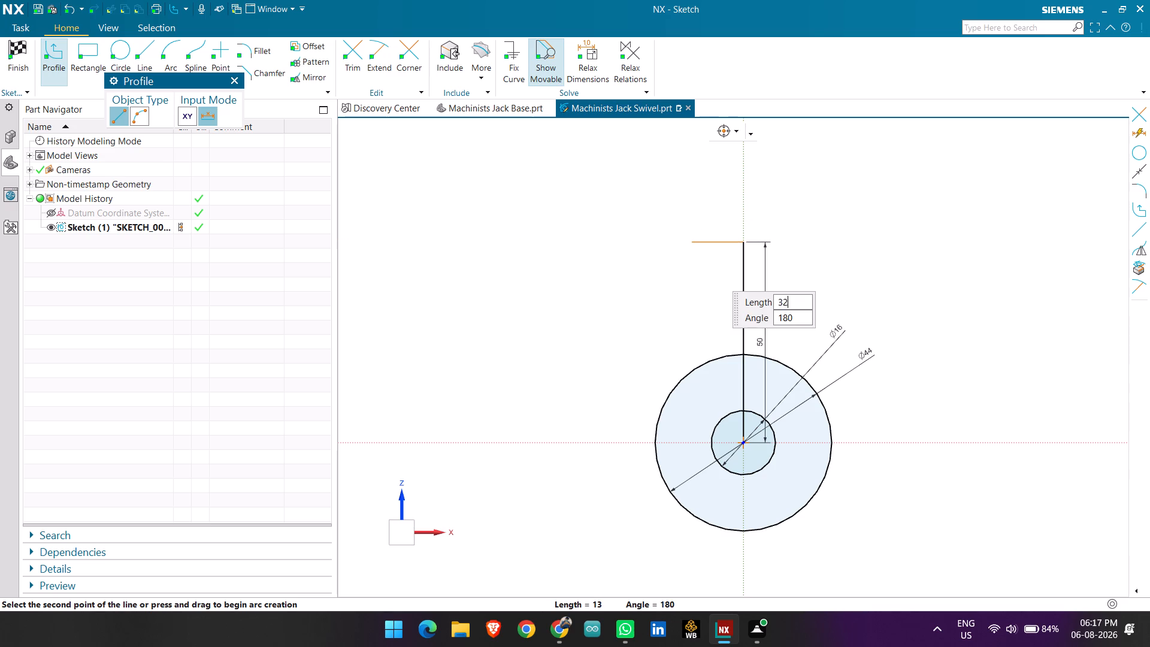
type("/2")
key("Return")
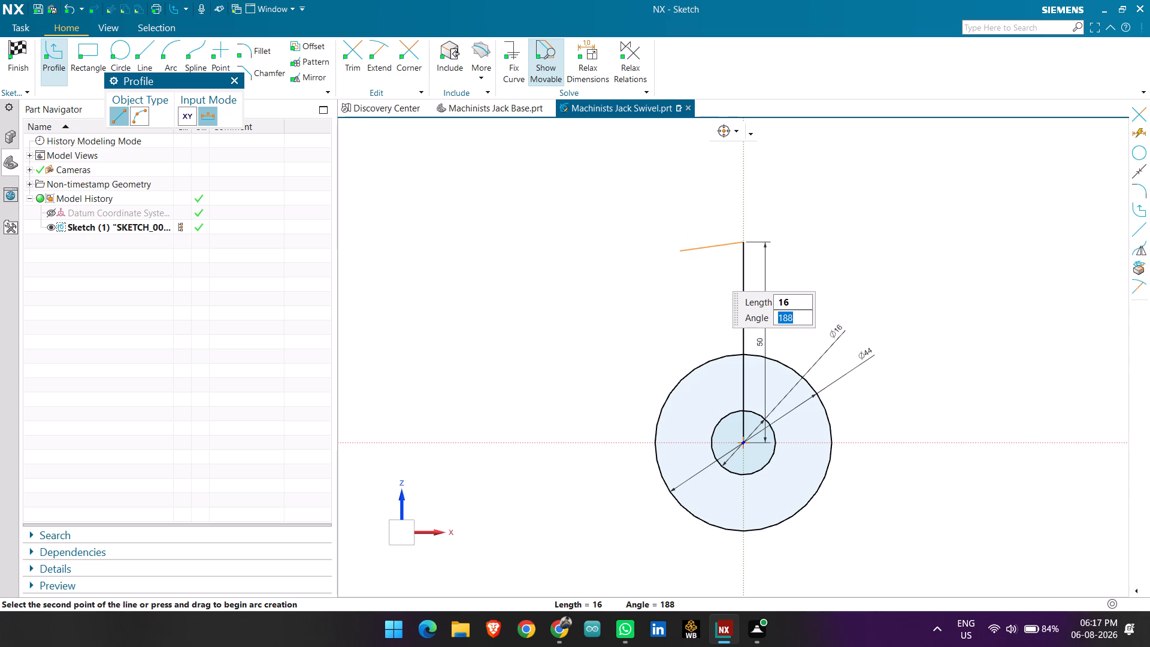
type("180")
key("Return")
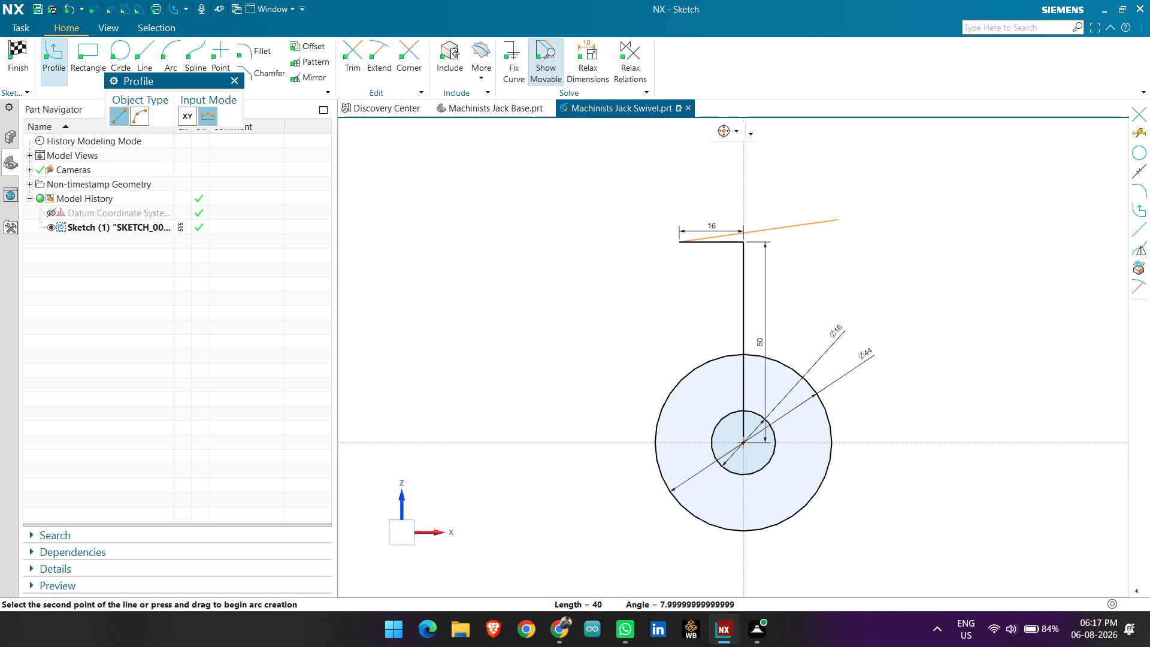
key("Escape")
key("Escape")
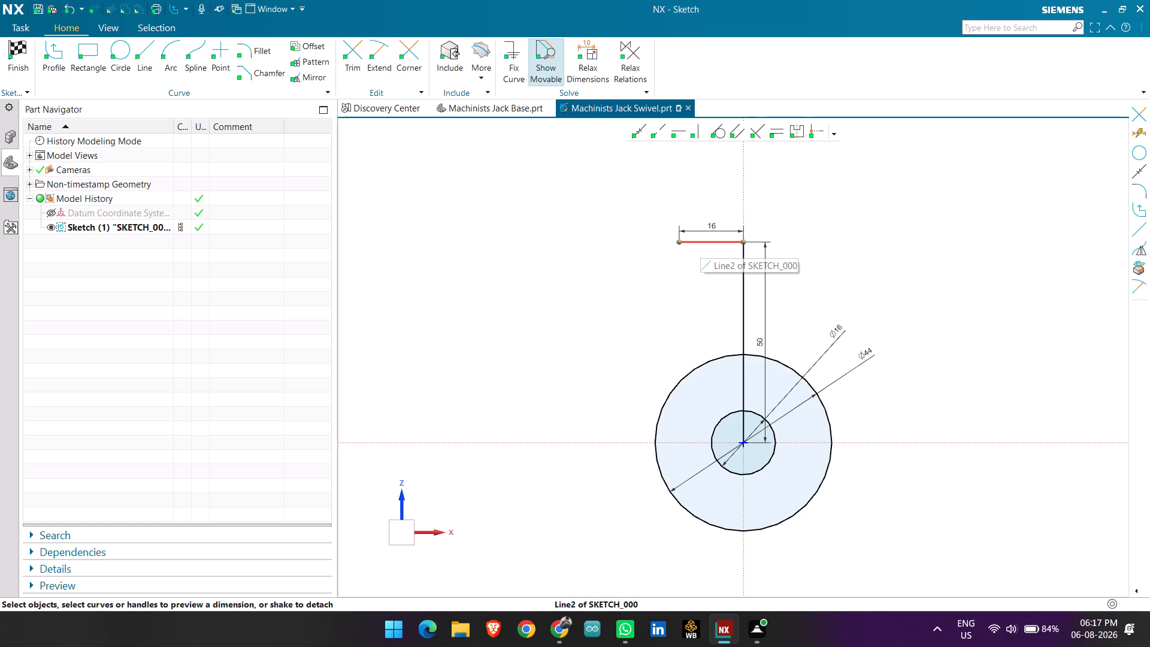
Mirror the short horizontal top line about the vertical line, converting that centerline to reference.
left_click(149, 50)
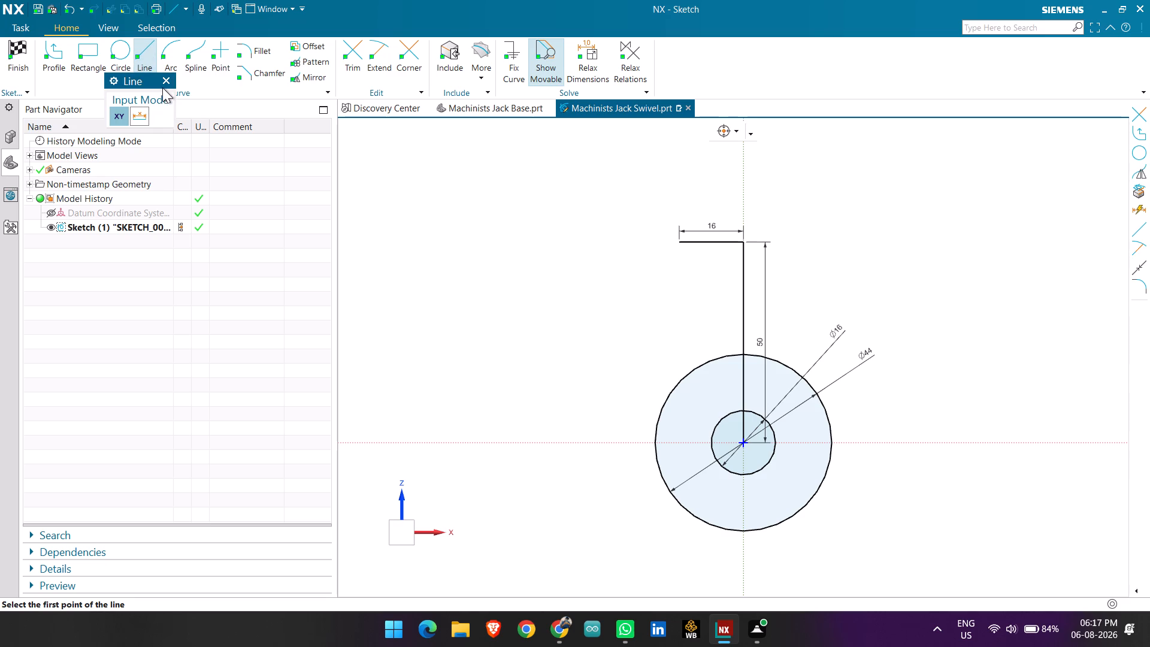
left_click(167, 84)
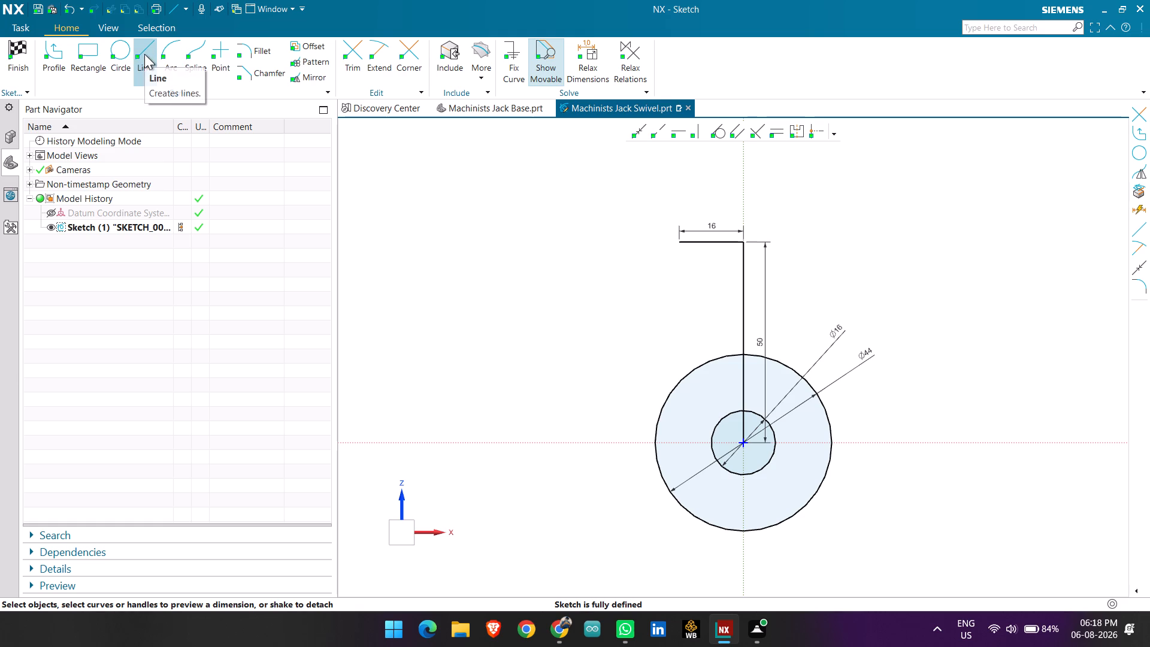
left_click(296, 81)
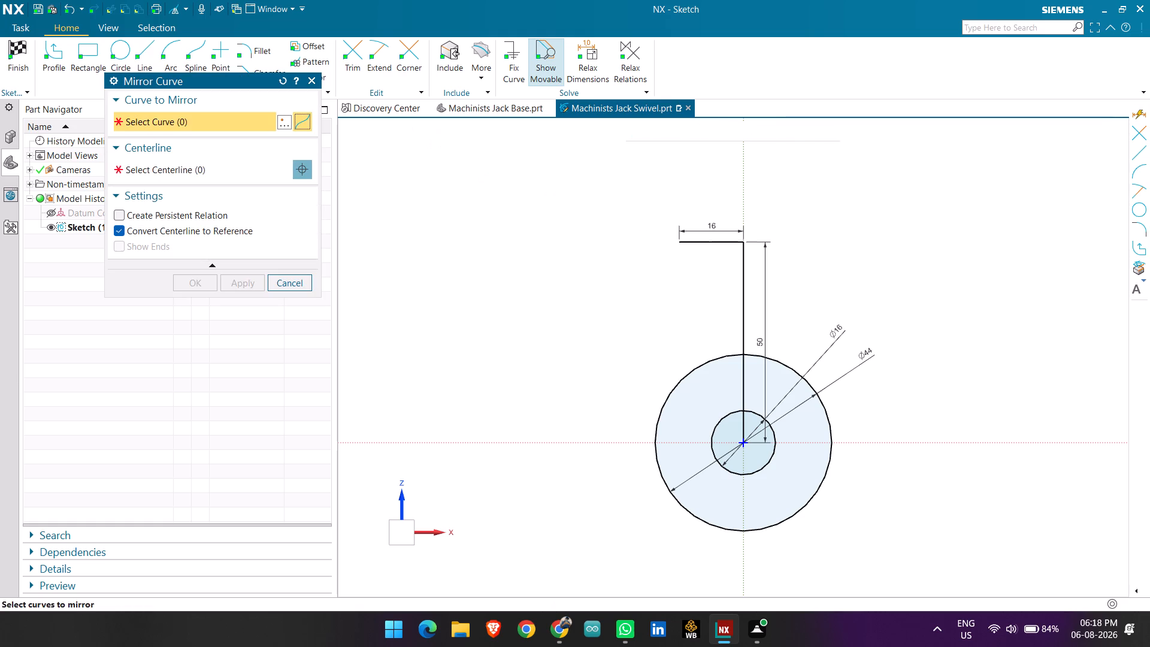
left_click(683, 244)
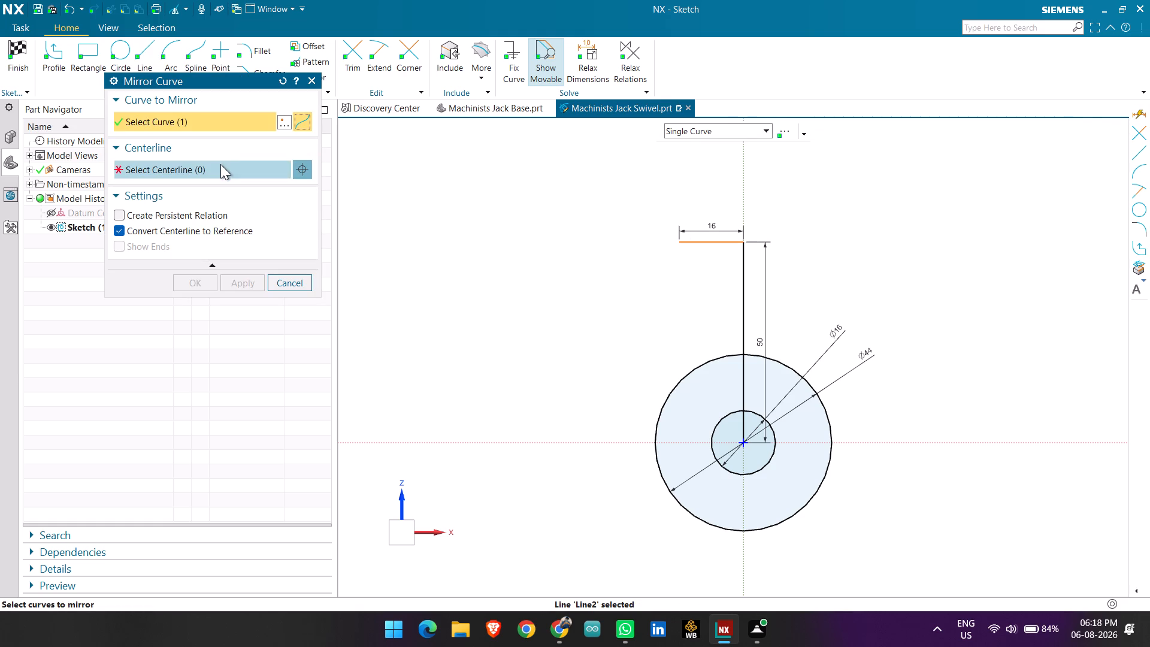
left_click(220, 164)
left_click(743, 285)
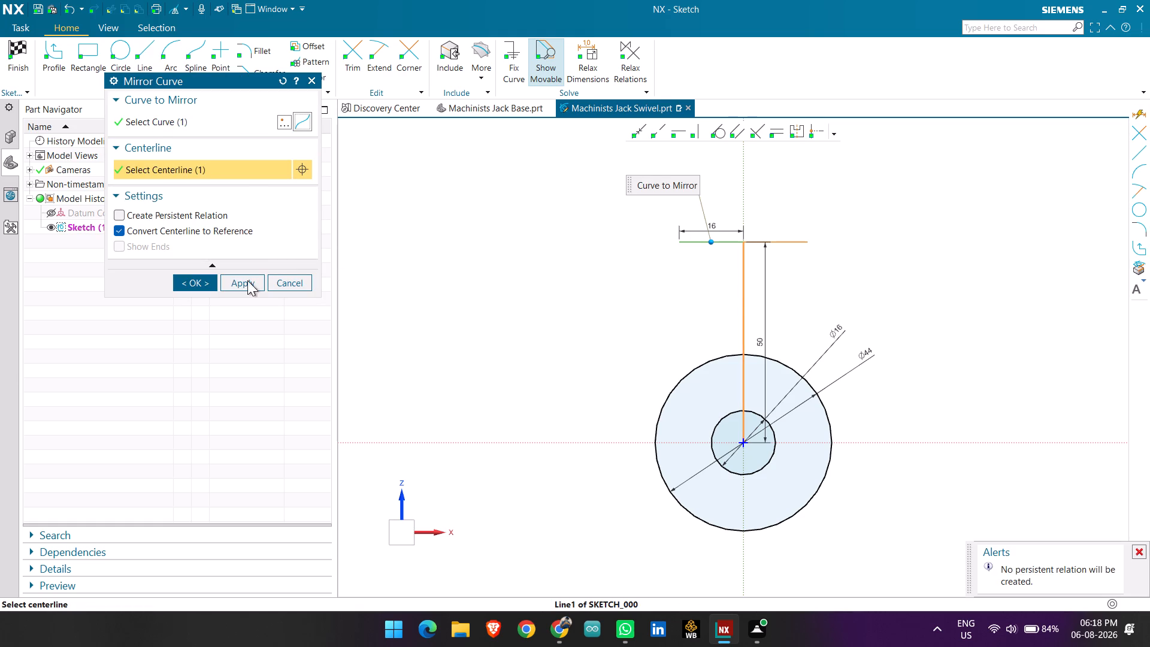
left_click(201, 282)
Draw a line tangent to the outer circle's left side, ending at the left end of the horizontal top line.
scroll(659, 261, "down", 1)
scroll(670, 262, "up", 2)
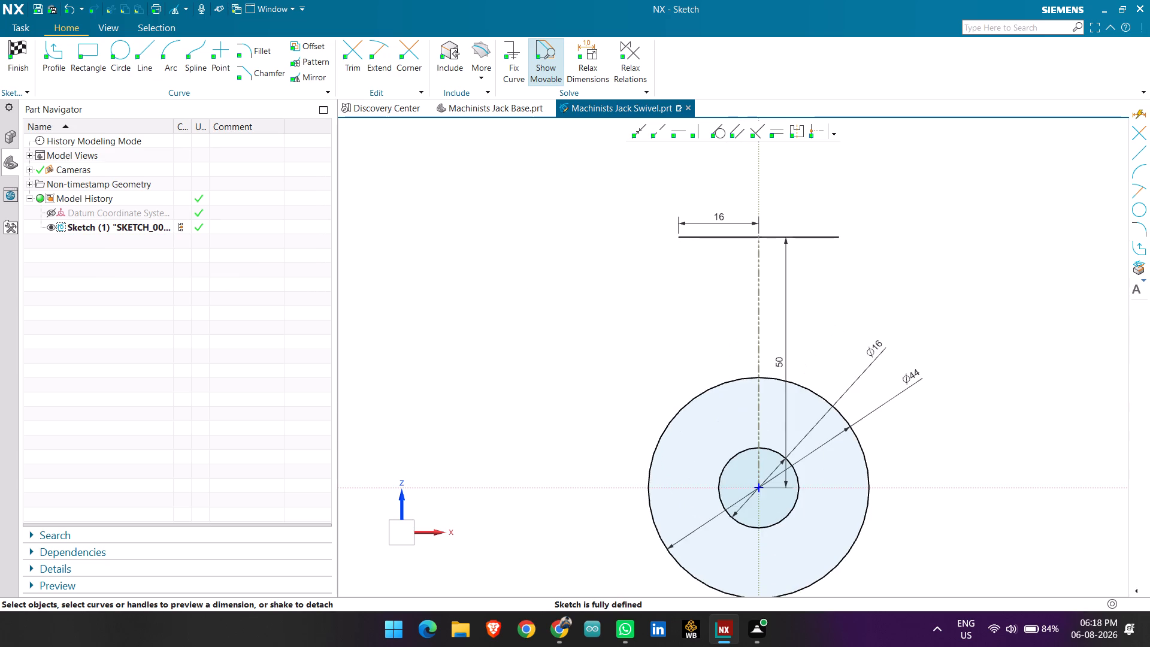
scroll(730, 232, "down", 3)
scroll(809, 280, "up", 2)
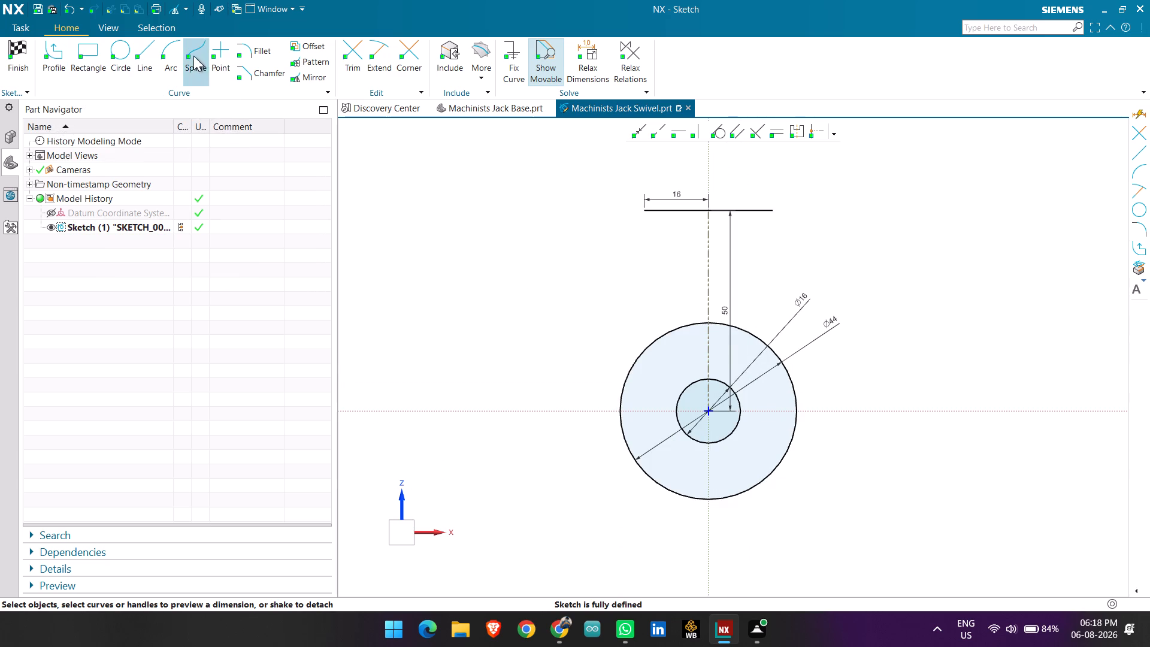
left_click(139, 54)
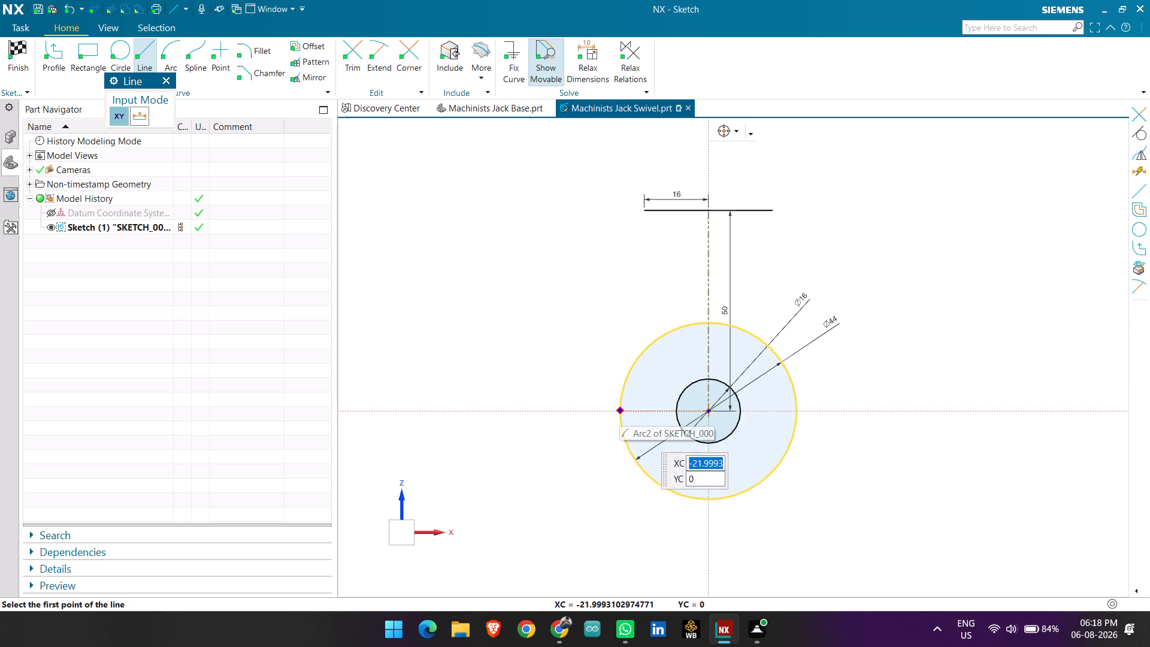
left_click(619, 410)
left_click(646, 209)
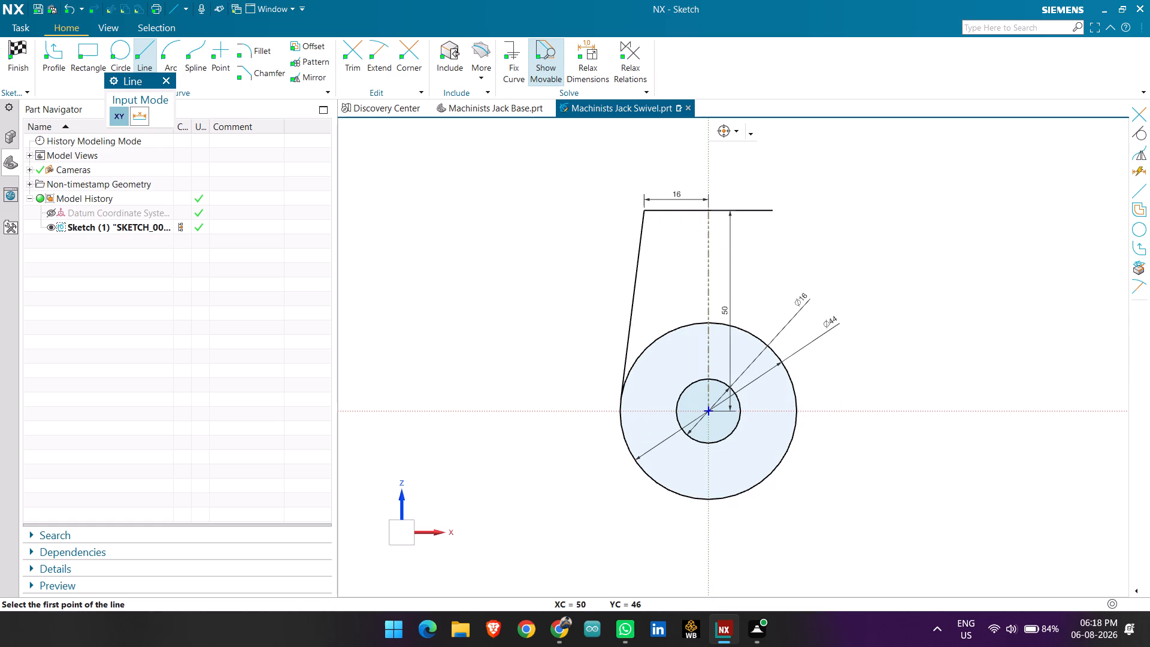
key("Escape")
Mirror the slanted tangent line about the vertical centerline to form the opposite side of the profile.
left_click(298, 78)
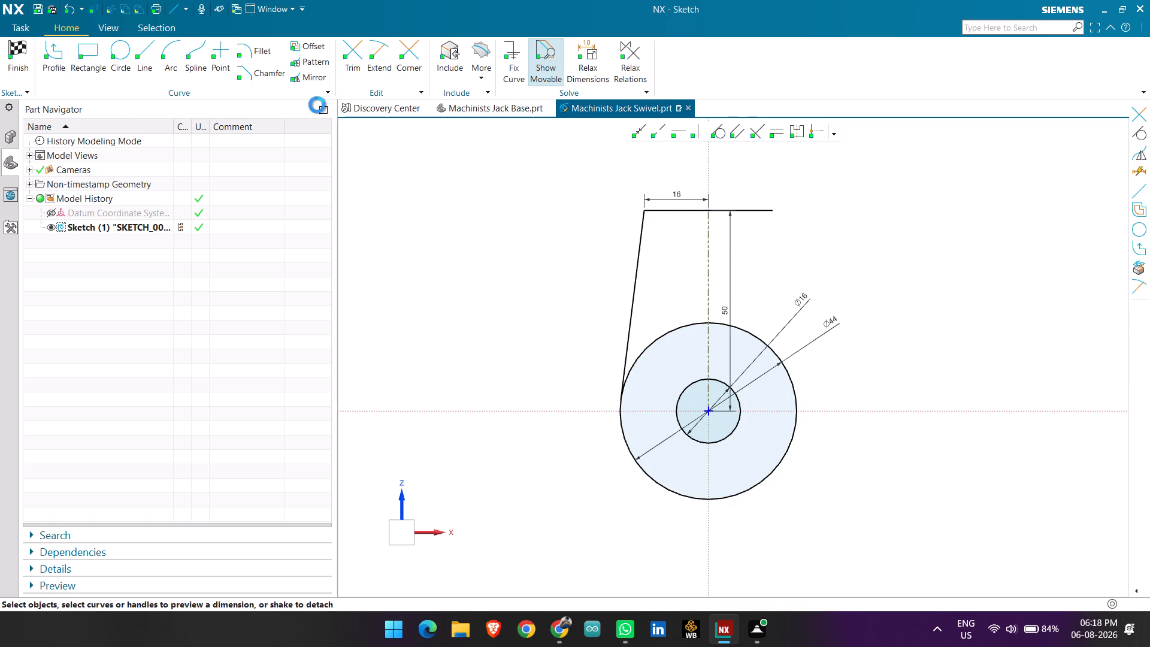
left_click(639, 264)
left_click(240, 164)
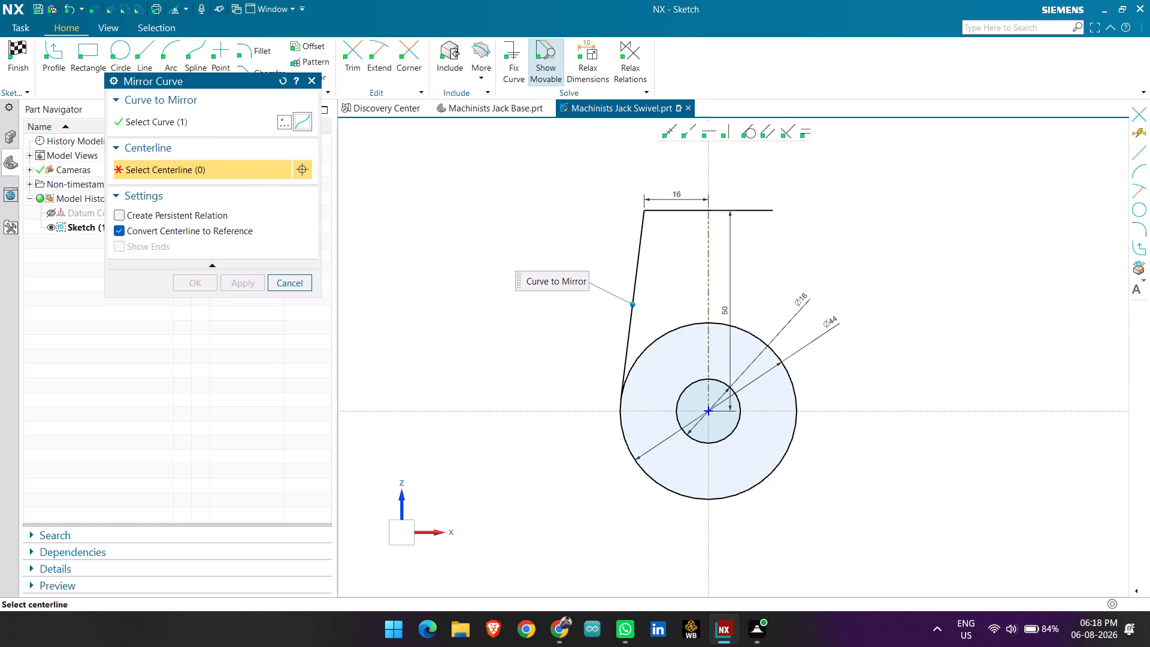
left_click(704, 257)
left_click(181, 277)
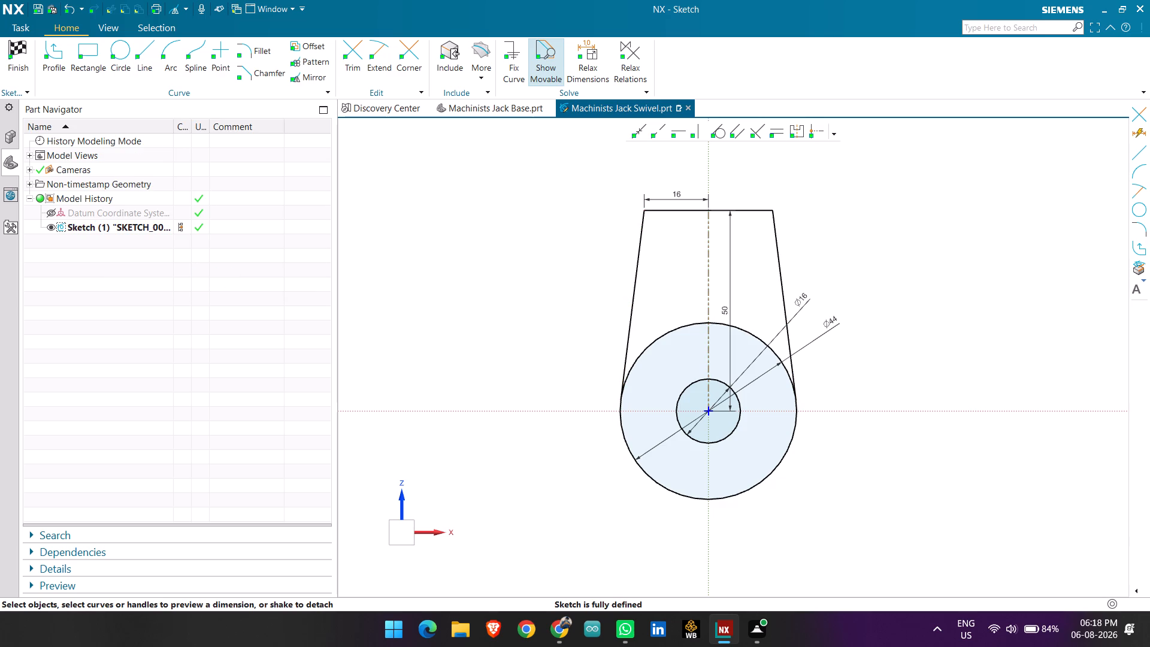
Trim both upper arcs of the outer circle lying between the two slanted tangent lines.
left_click(352, 51)
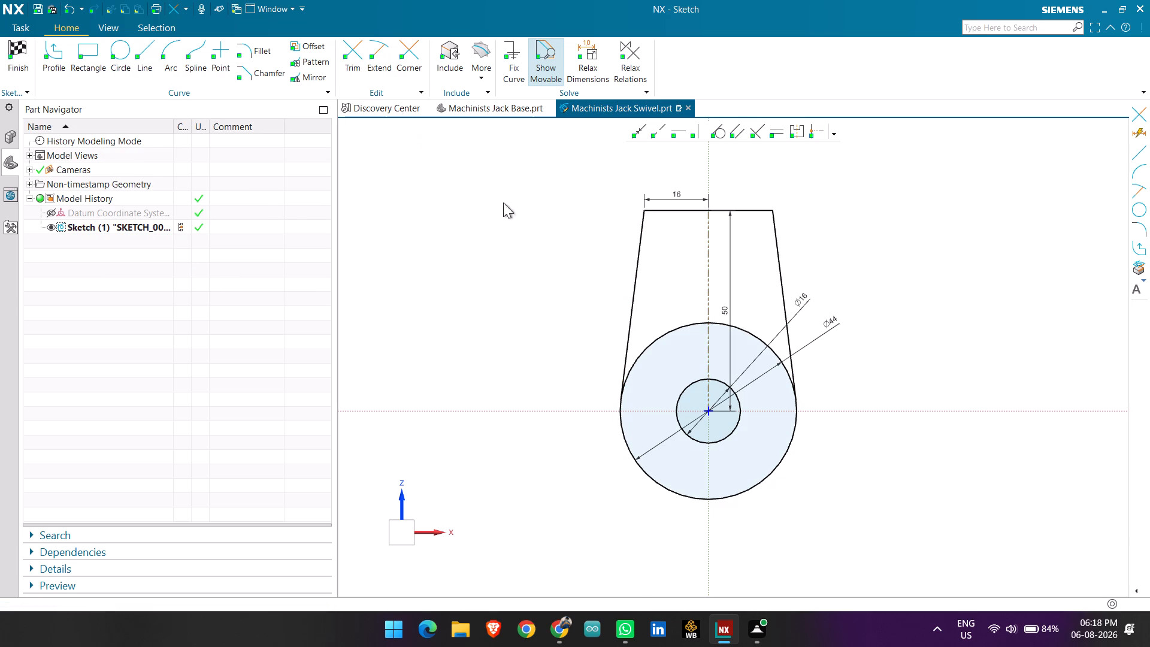
left_click(674, 328)
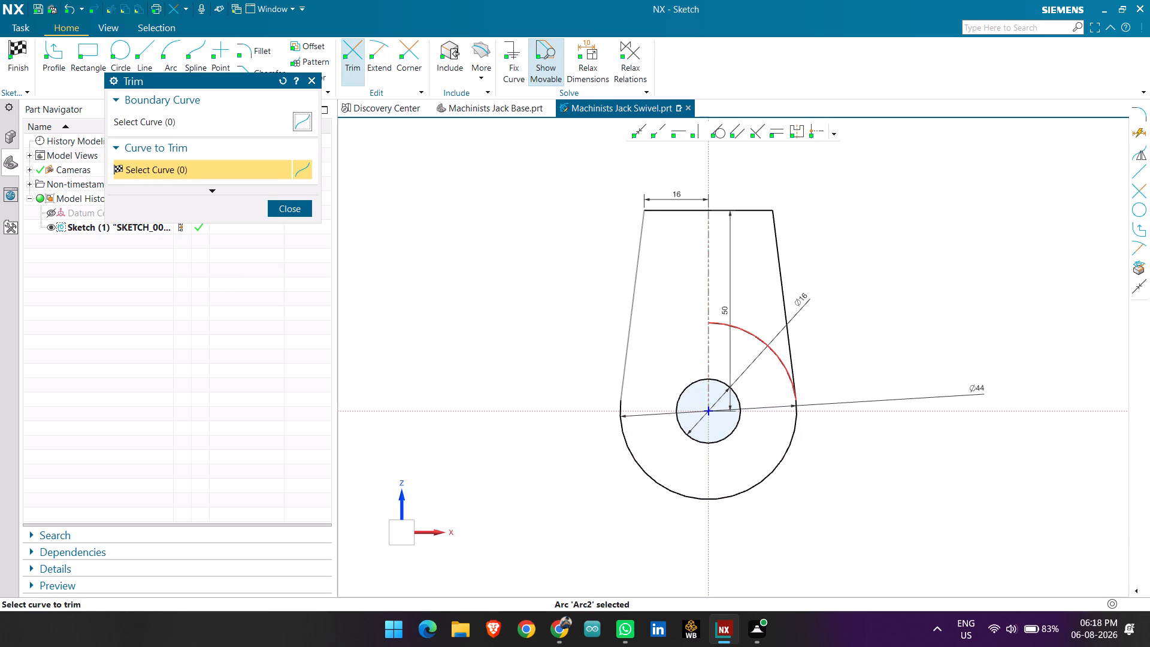
left_click(739, 326)
left_click(298, 213)
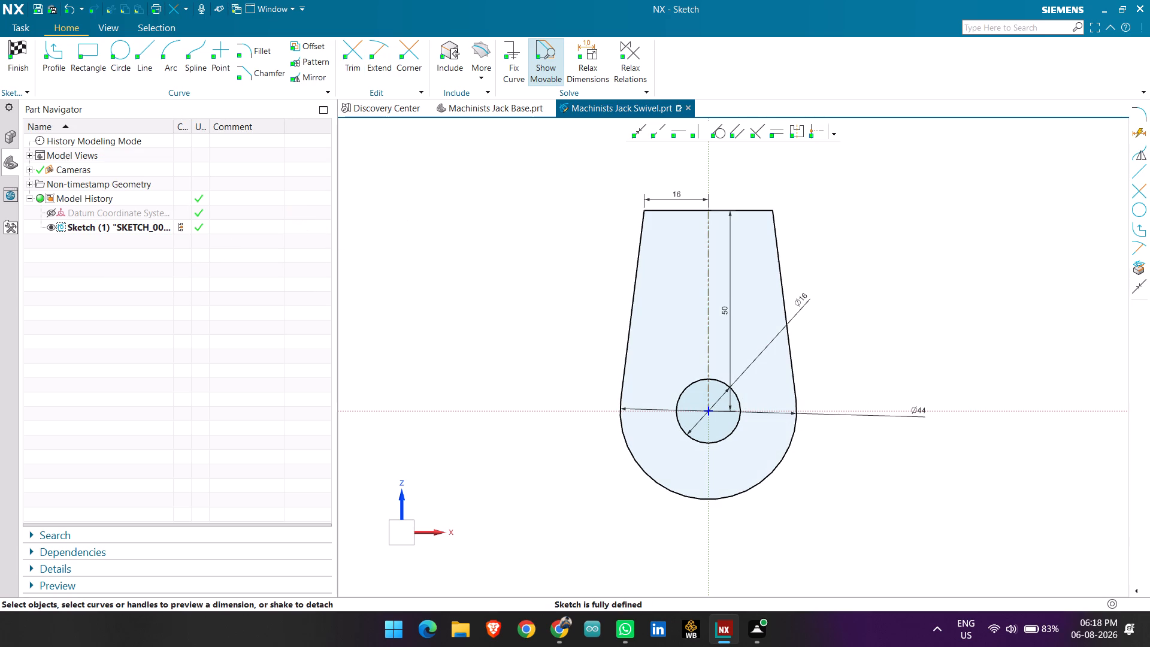
Delete the left half of the top line and extend the right half across to the left slanted line.
left_click(673, 210)
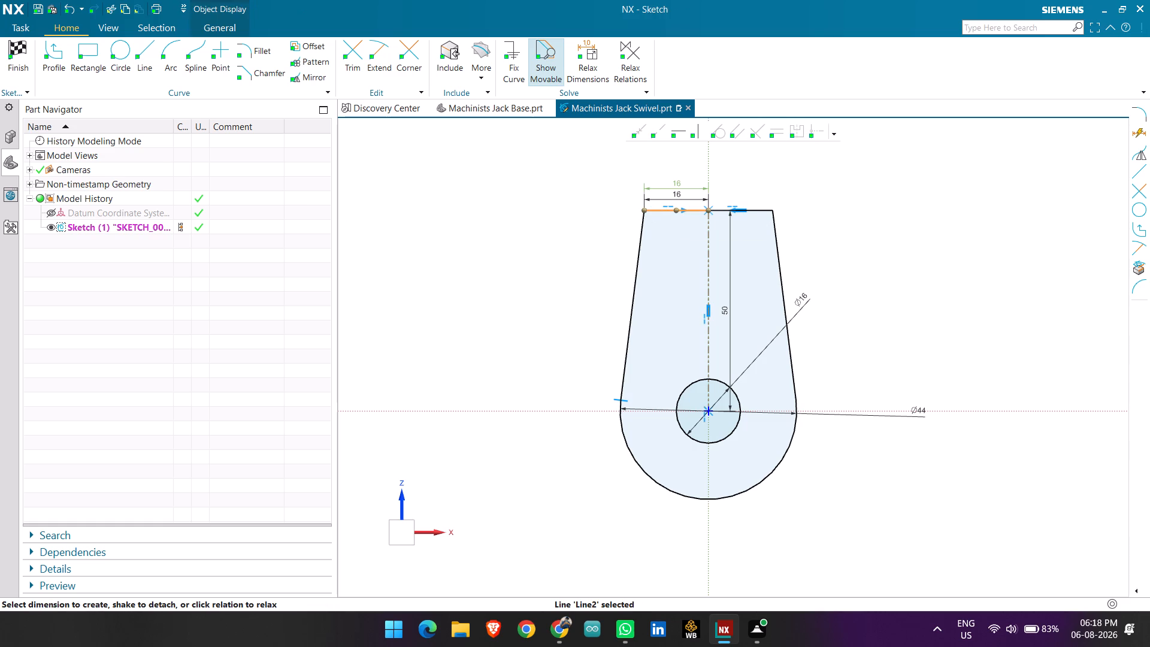
key("Delete")
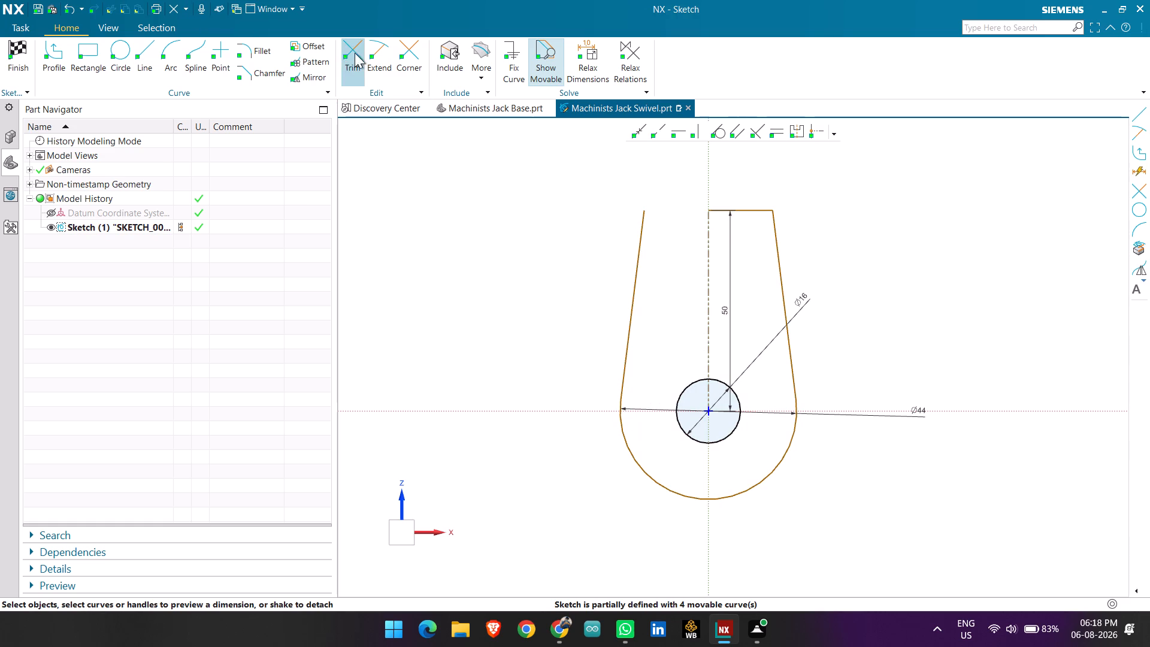
left_click(384, 51)
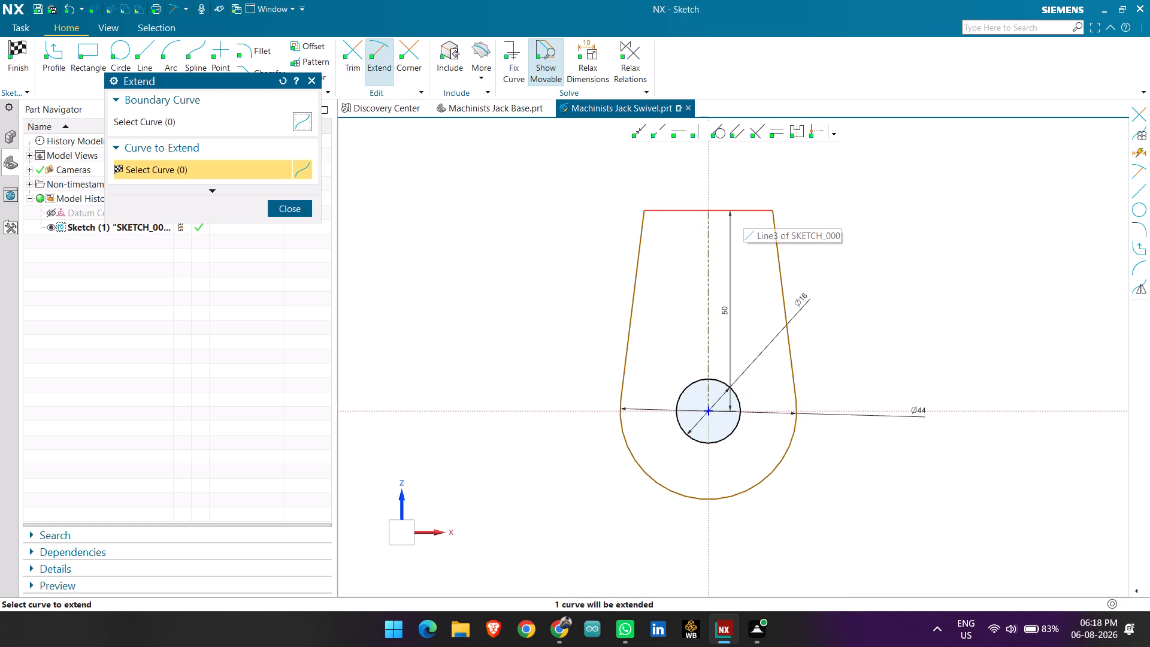
left_click(731, 211)
left_click(286, 210)
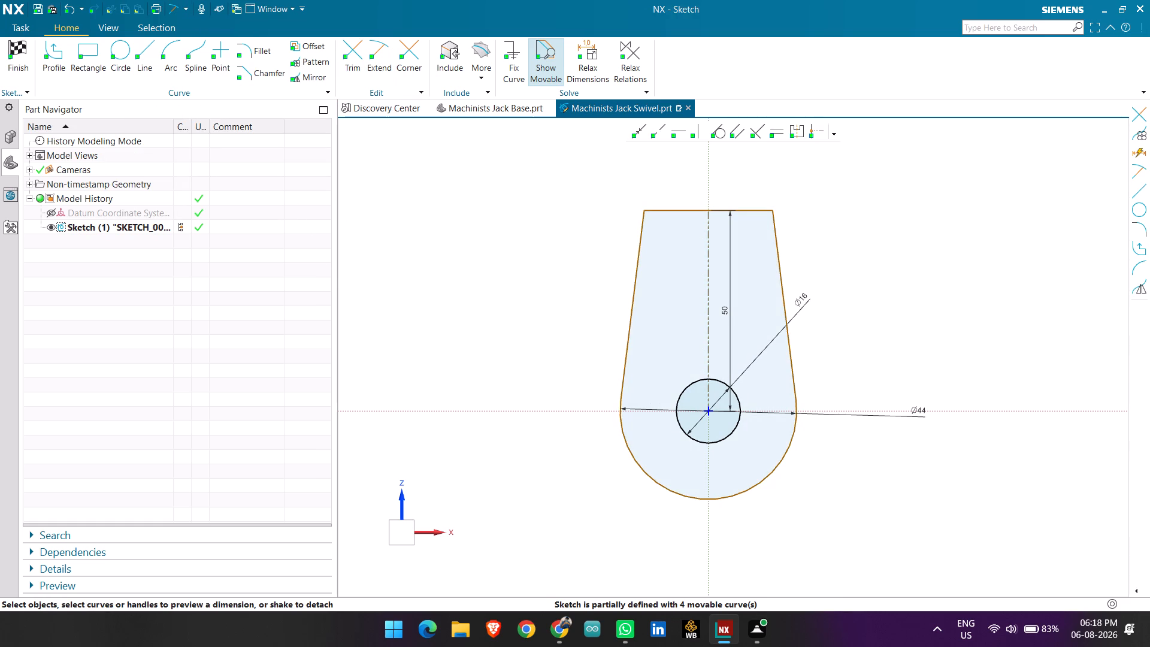
Dimension the full length of the top line, placing the dimension above the profile.
left_click(694, 208)
left_click_drag(709, 195, 709, 178)
left_click(856, 186)
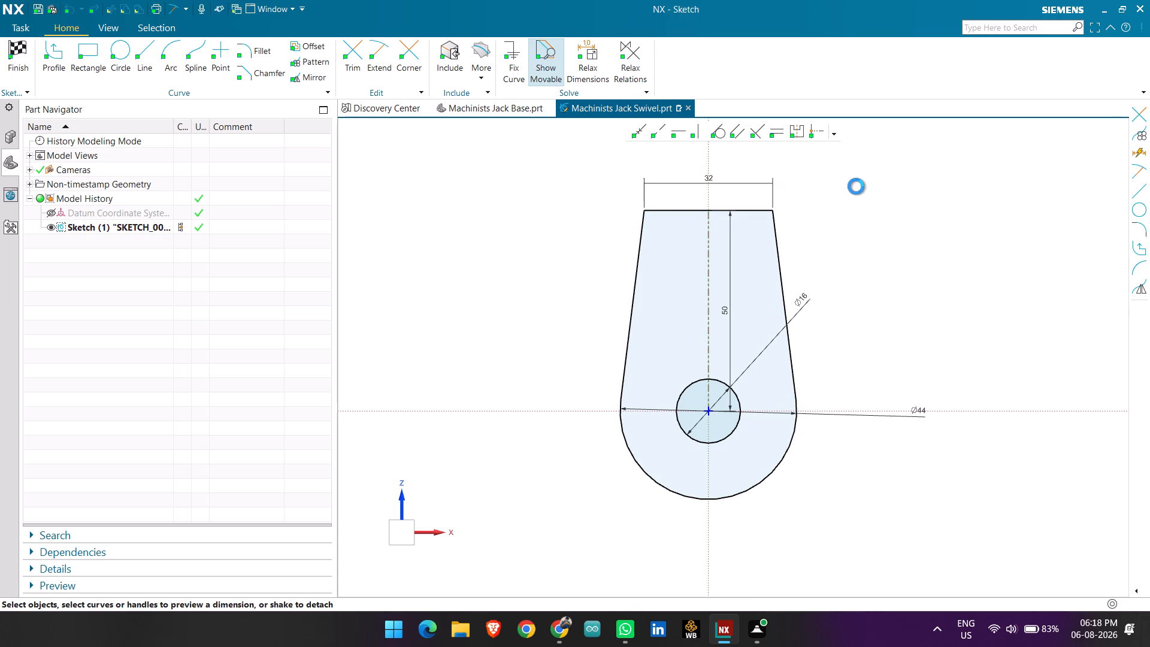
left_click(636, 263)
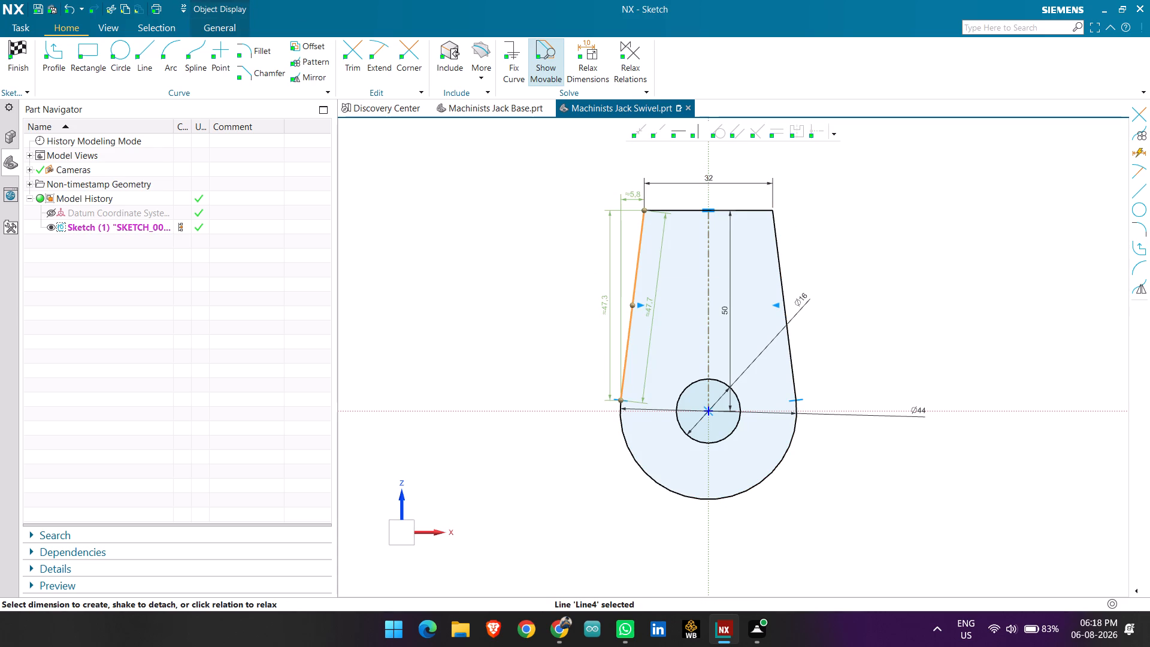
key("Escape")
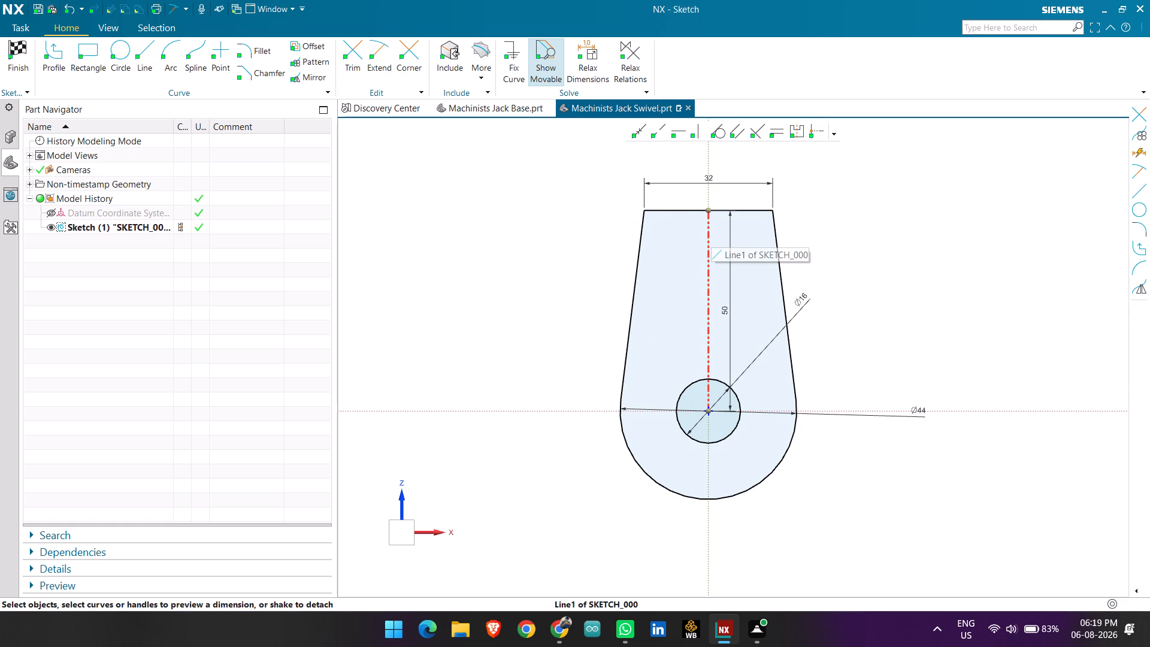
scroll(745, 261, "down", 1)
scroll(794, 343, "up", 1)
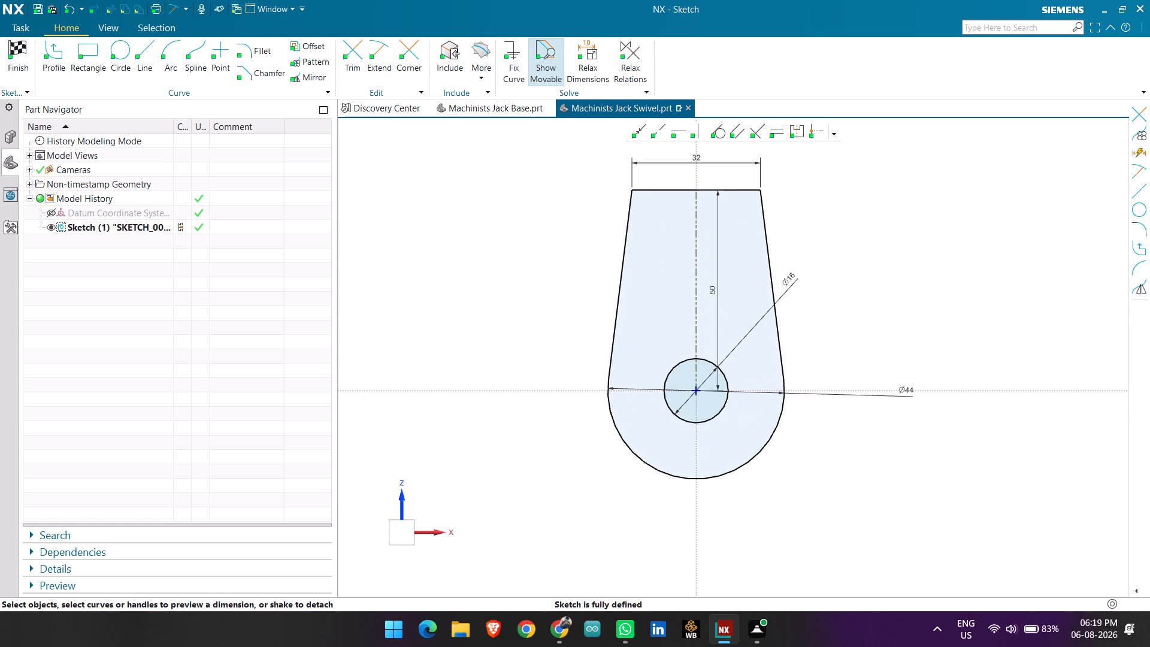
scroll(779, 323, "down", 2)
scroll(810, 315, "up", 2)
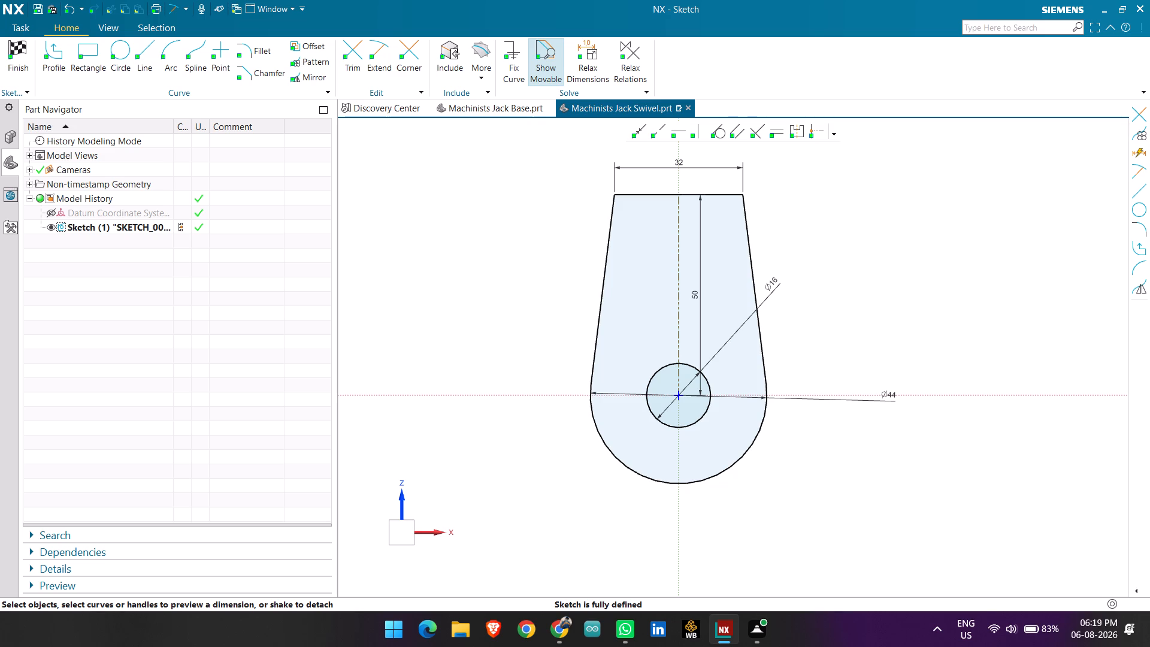
Finish the sketch and extrude the profile with its hole from 0 to 32 mm.
left_click(16, 68)
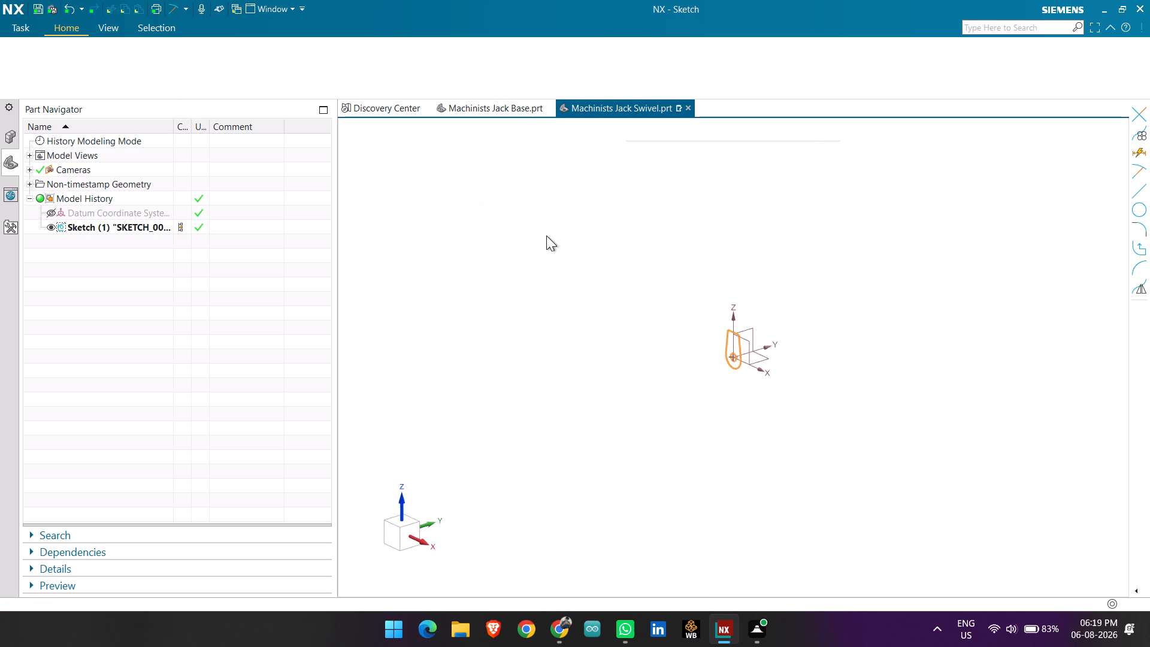
scroll(761, 361, "up", 8)
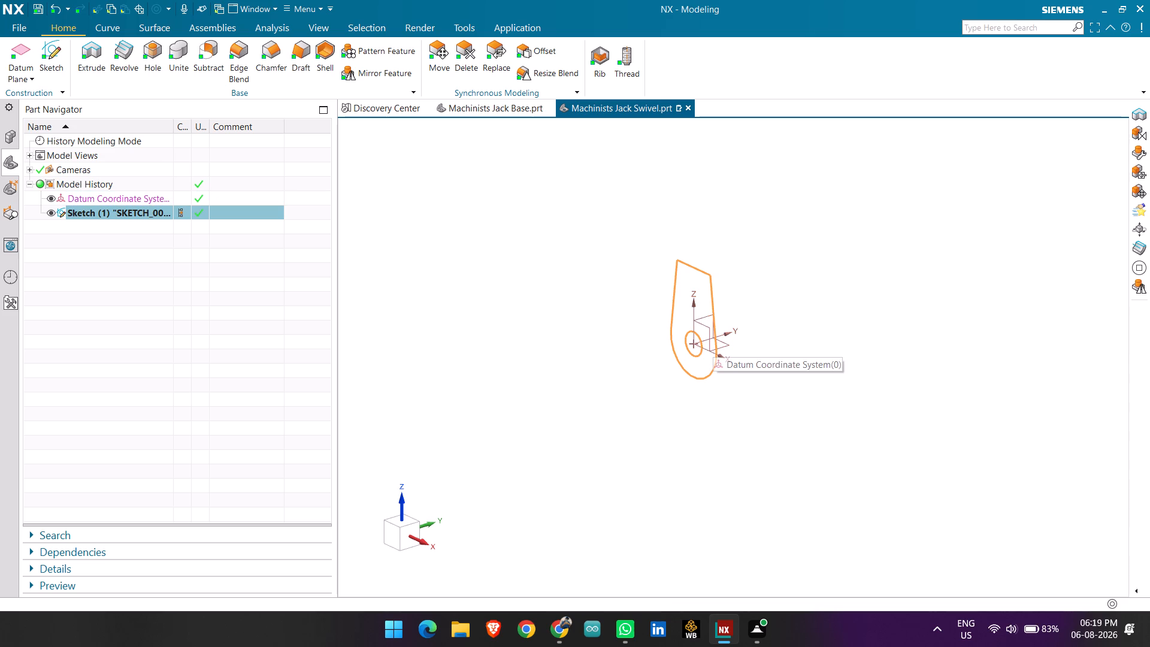
left_click(96, 62)
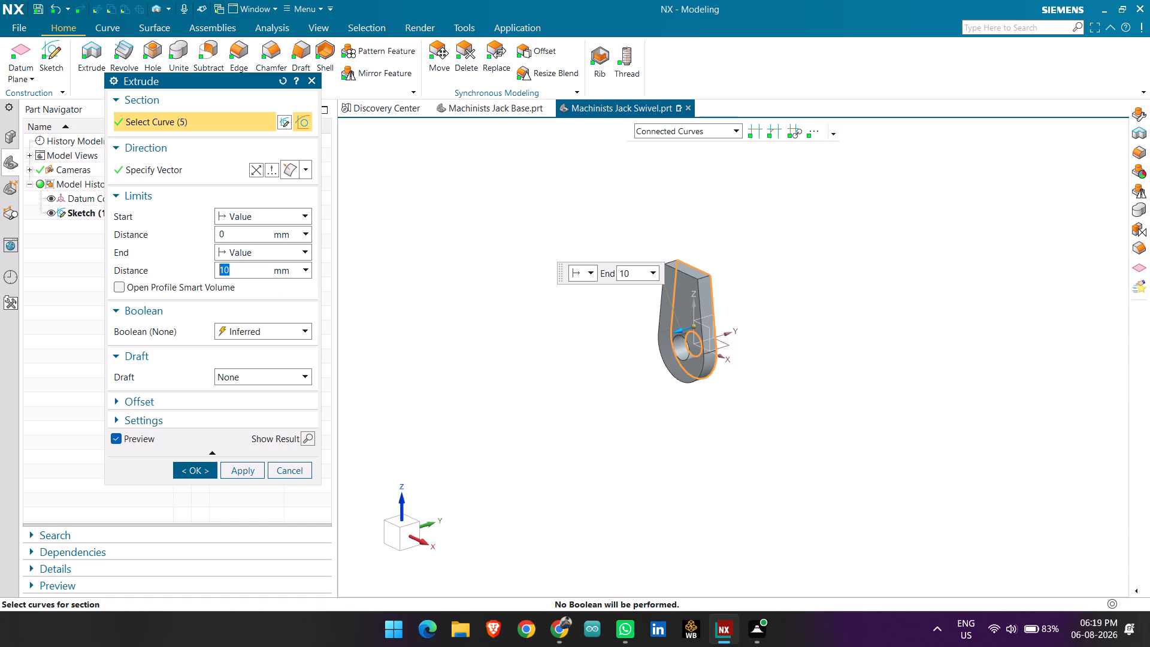
key("BackSpace")
type("32")
key("Return")
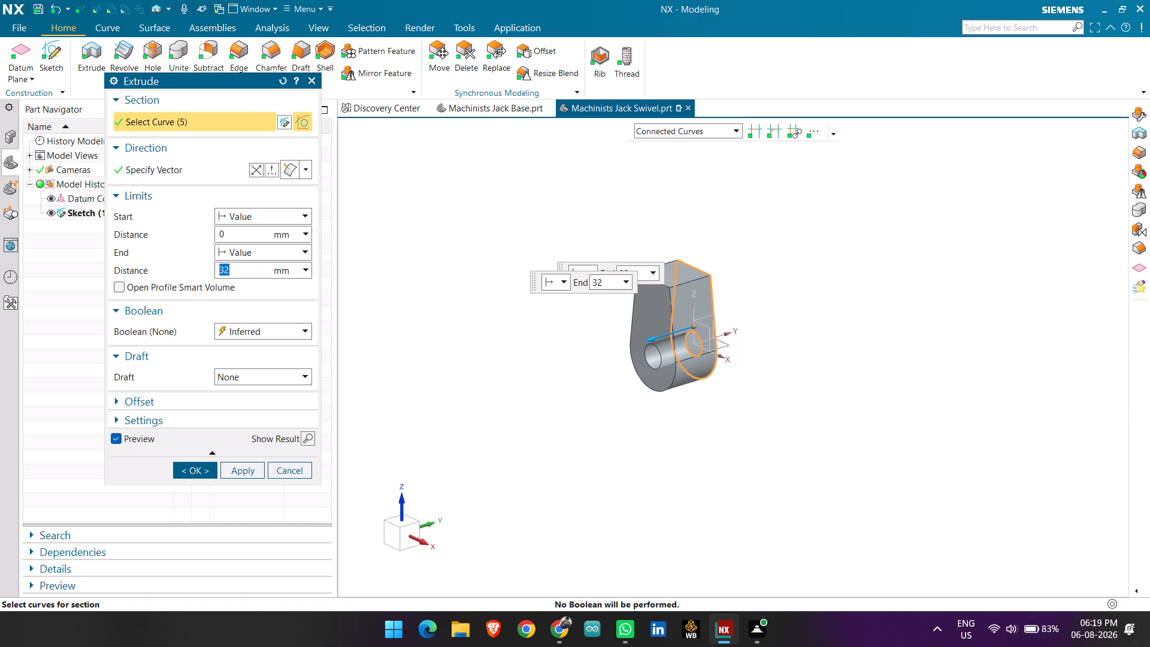
left_click(187, 467)
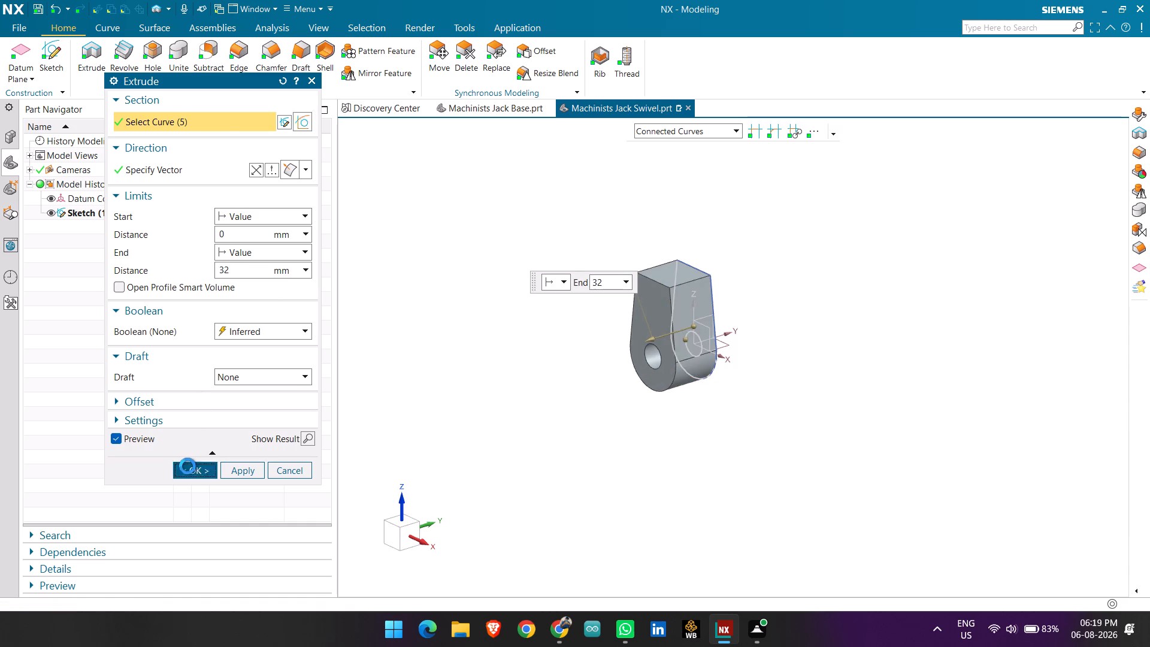
Create a new sketch on the flat top face of the extruded body.
scroll(702, 264, "up", 3)
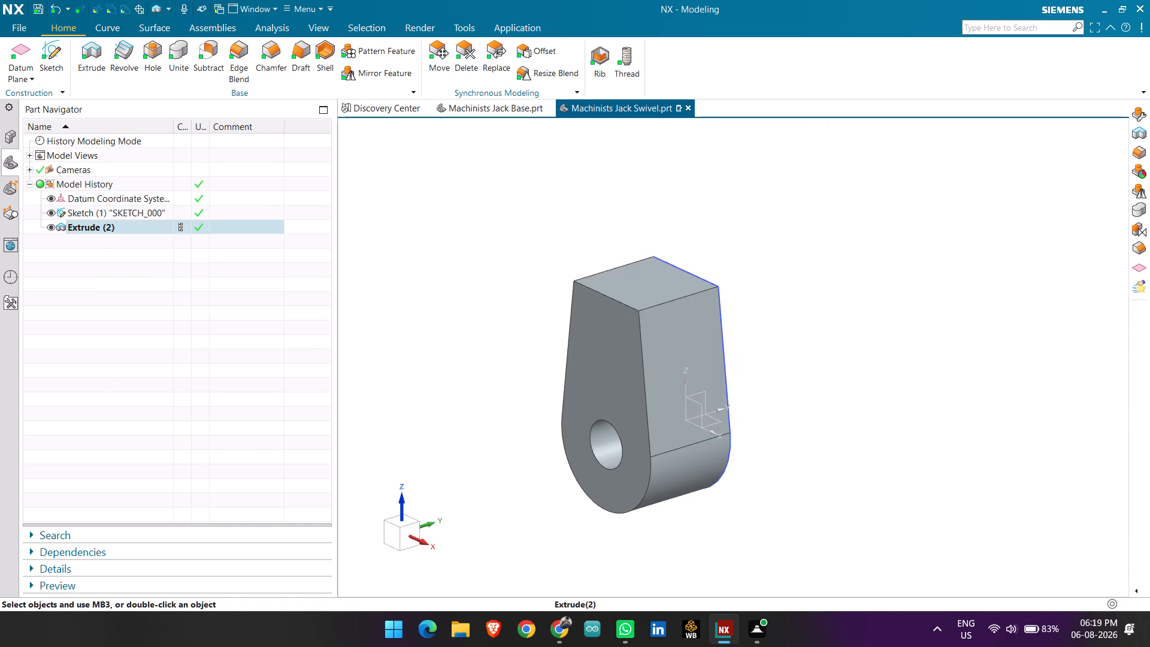
left_click(54, 54)
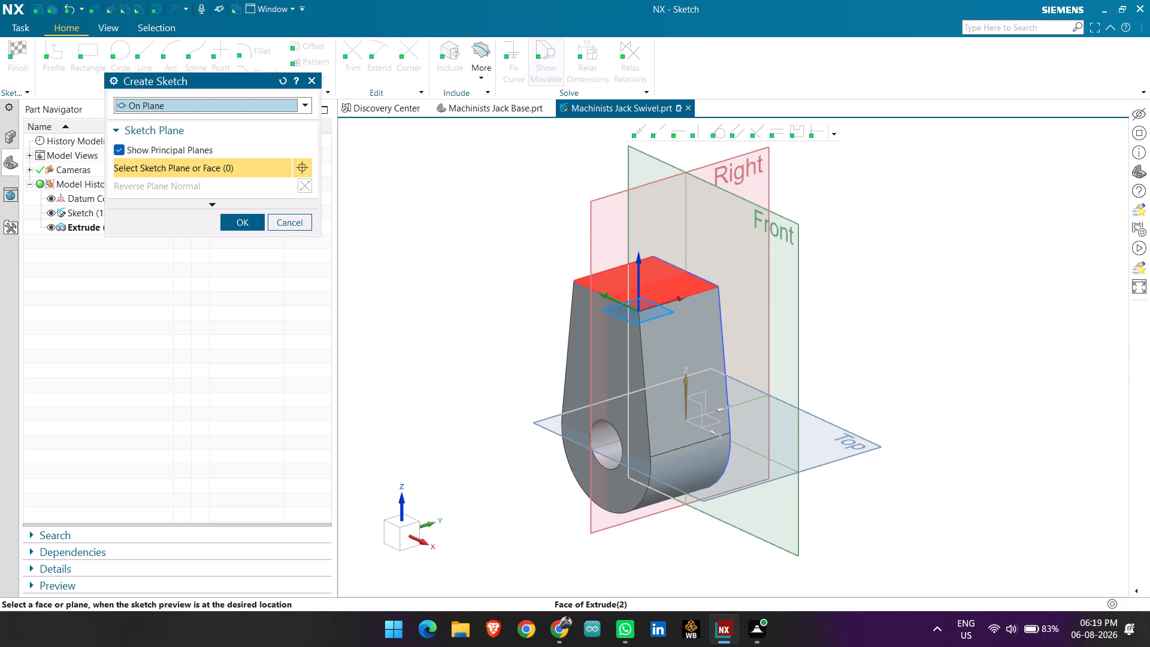
left_click(655, 294)
left_click(242, 219)
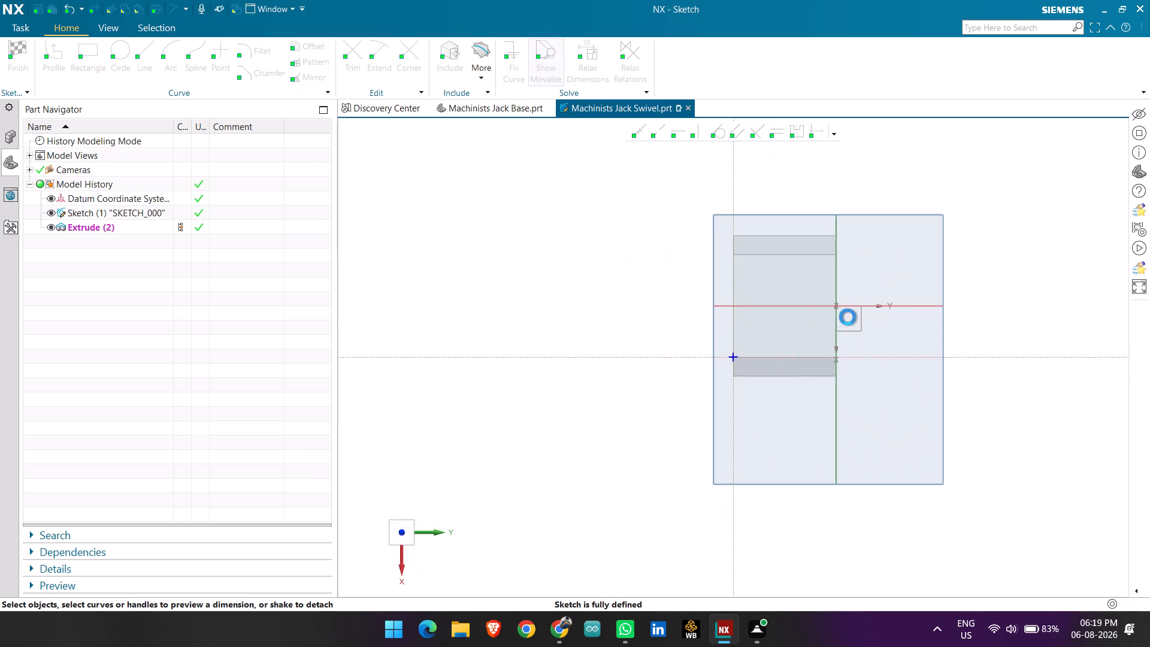
Project the two opposite top-face edges parallel to the X axis into the sketch as associative curves.
scroll(830, 316, "up", 3)
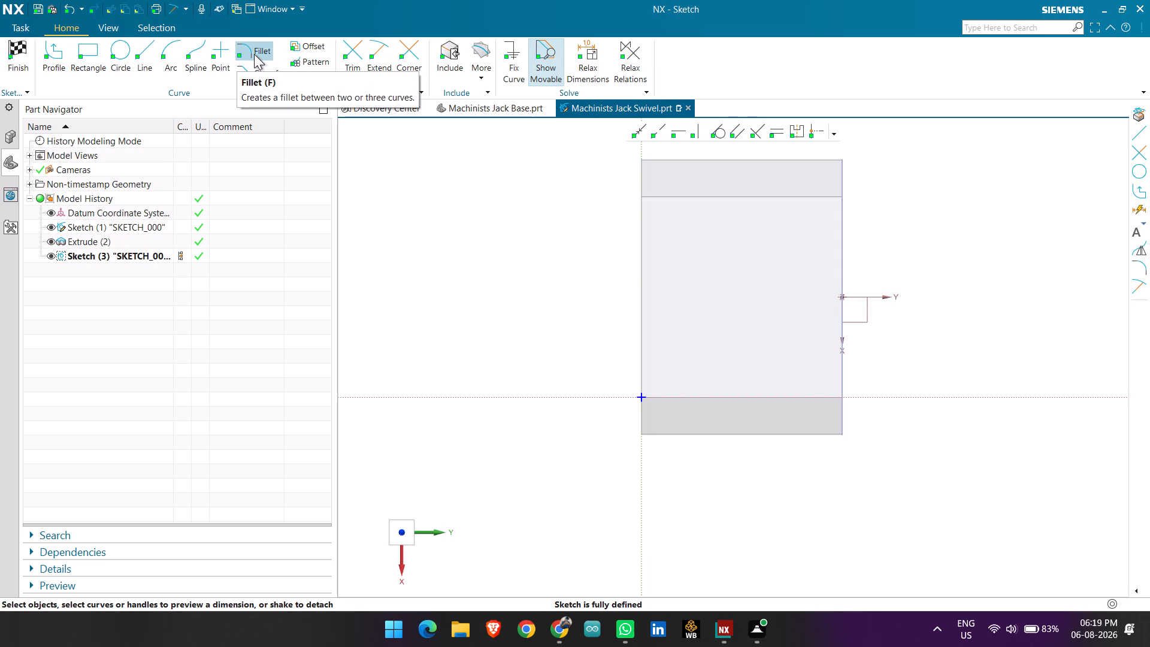
left_click(149, 58)
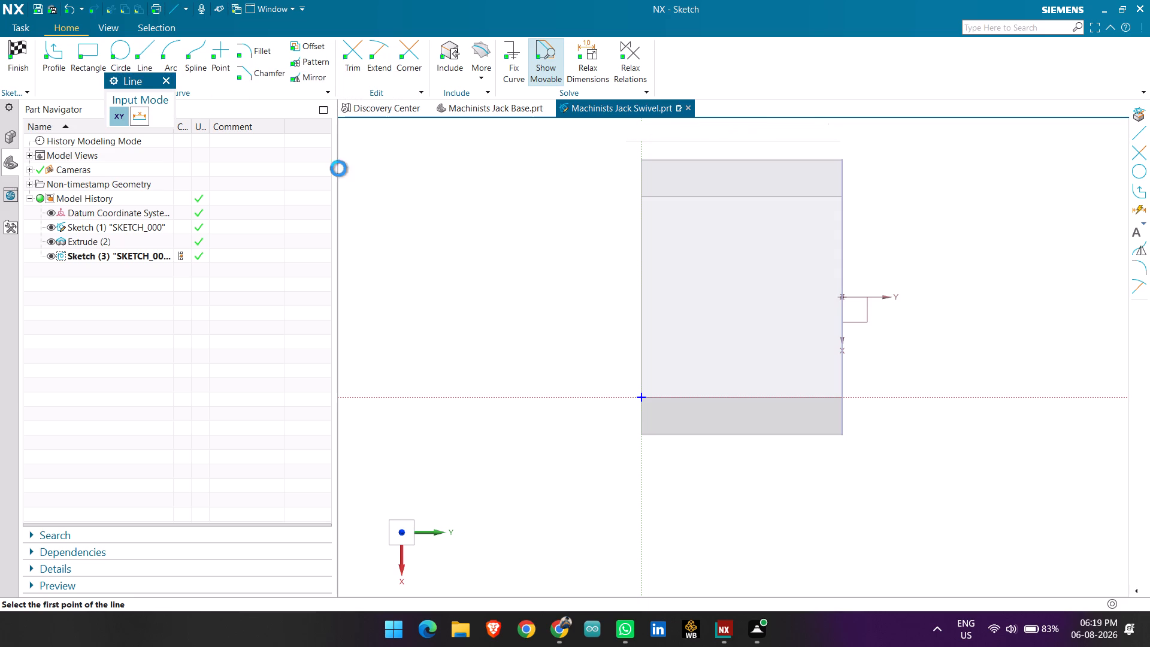
key("Escape")
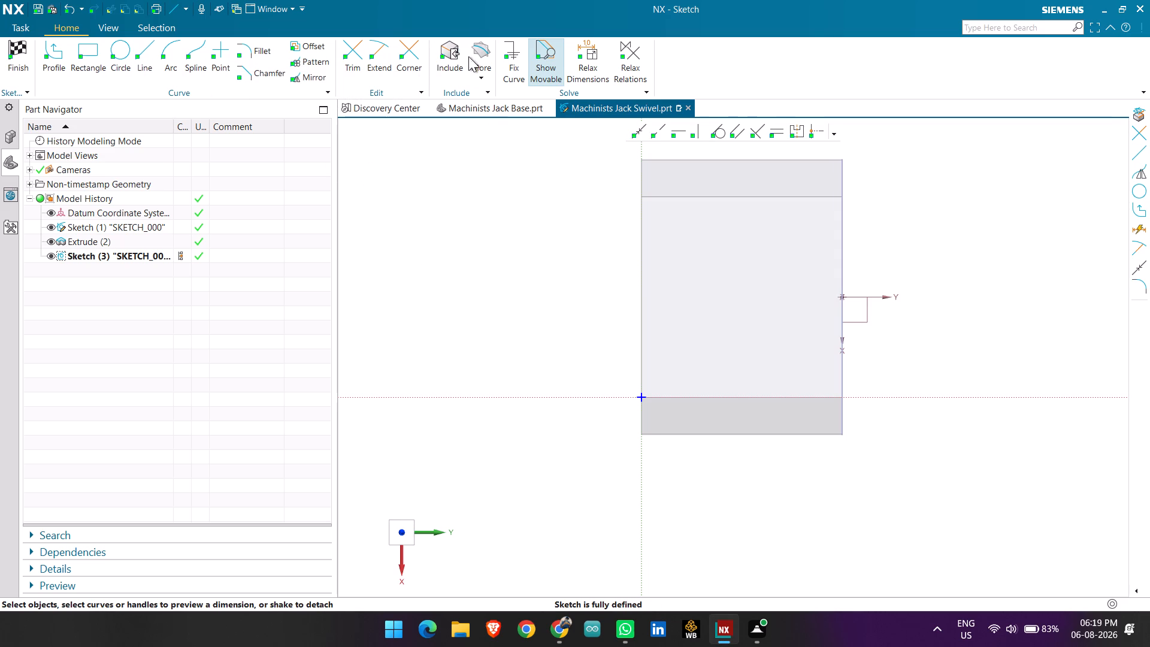
left_click(477, 54)
left_click(643, 279)
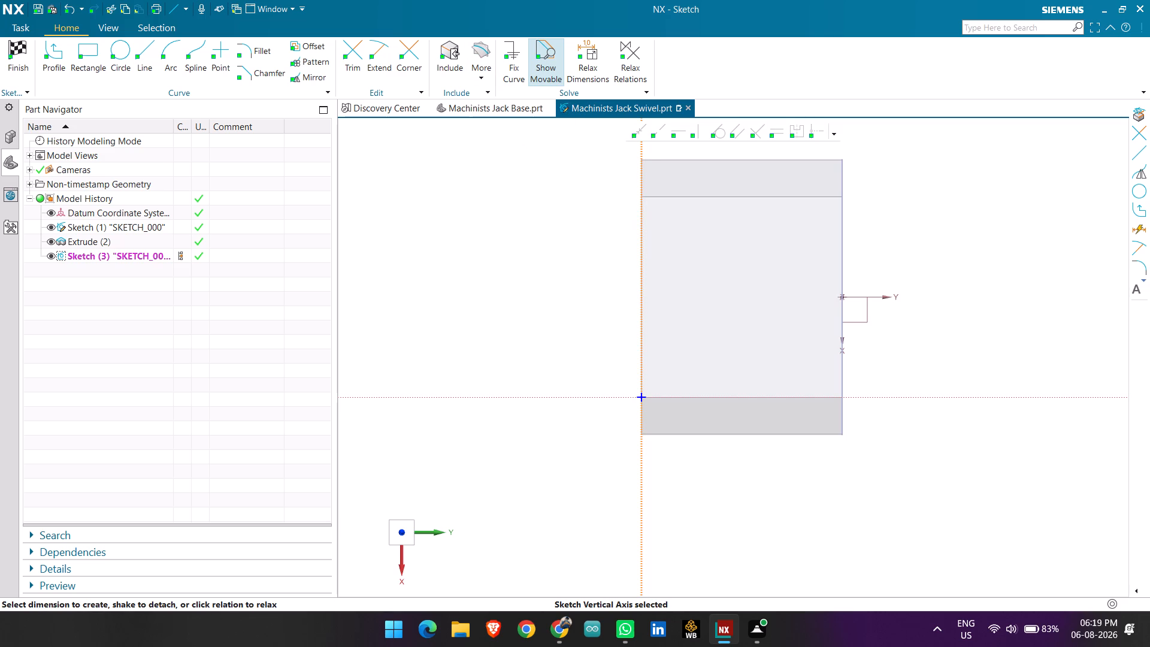
left_click(642, 276)
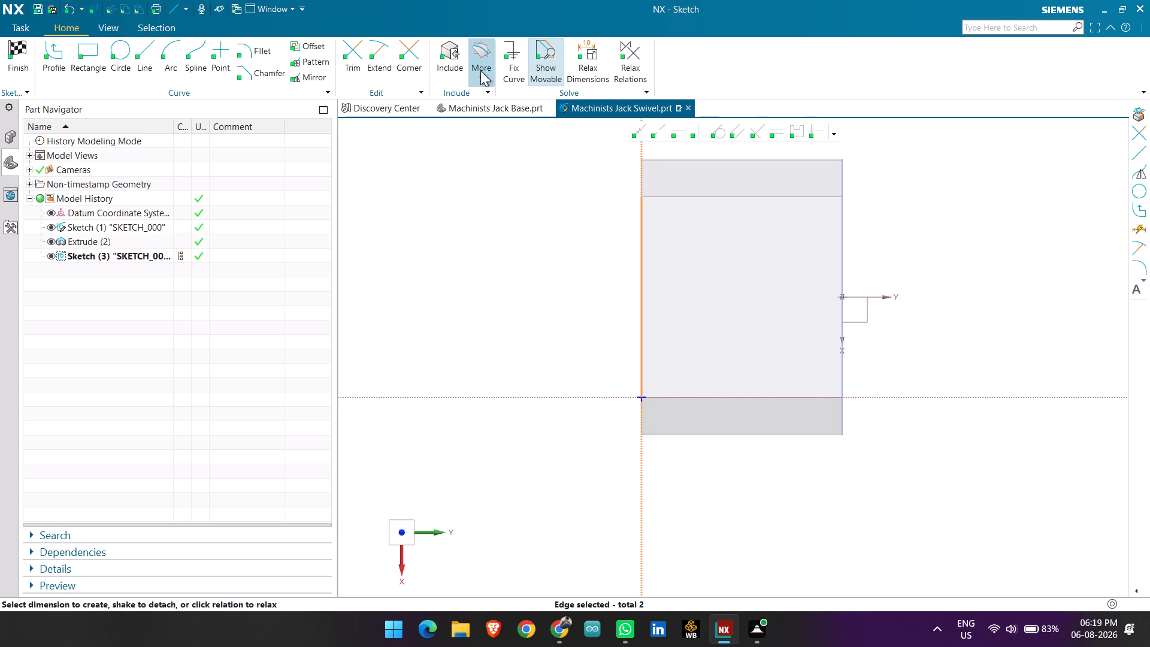
left_click(480, 66)
left_click(491, 107)
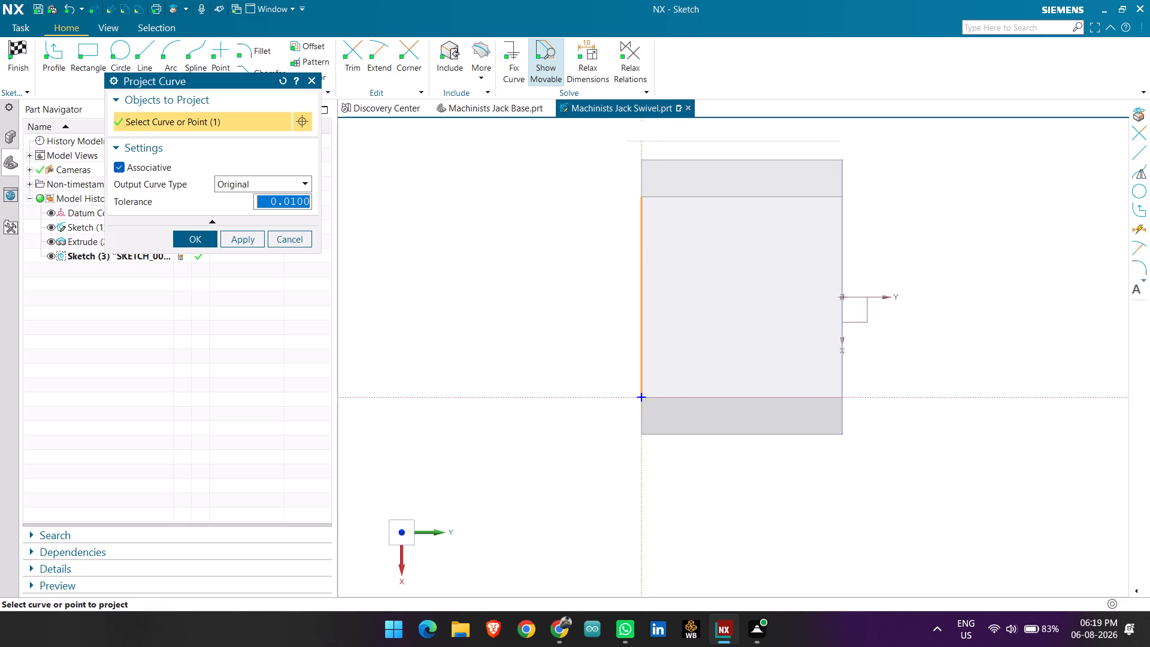
left_click(841, 259)
left_click(193, 236)
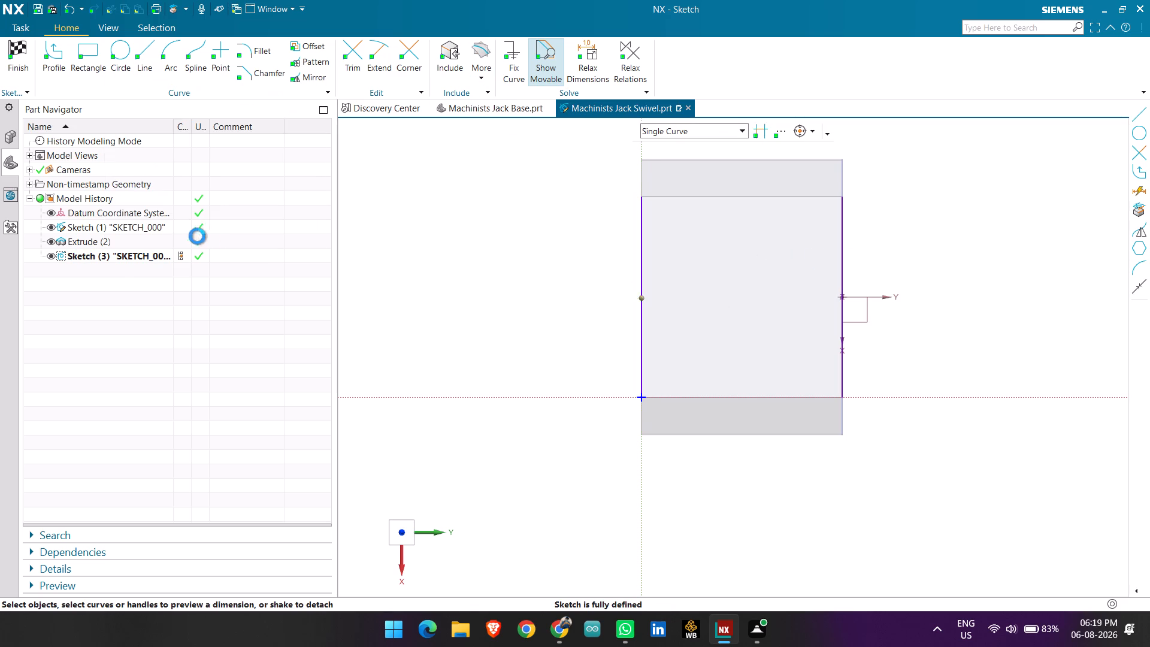
Draw a line joining the midpoints of the two projected edges across the top face.
left_click(154, 50)
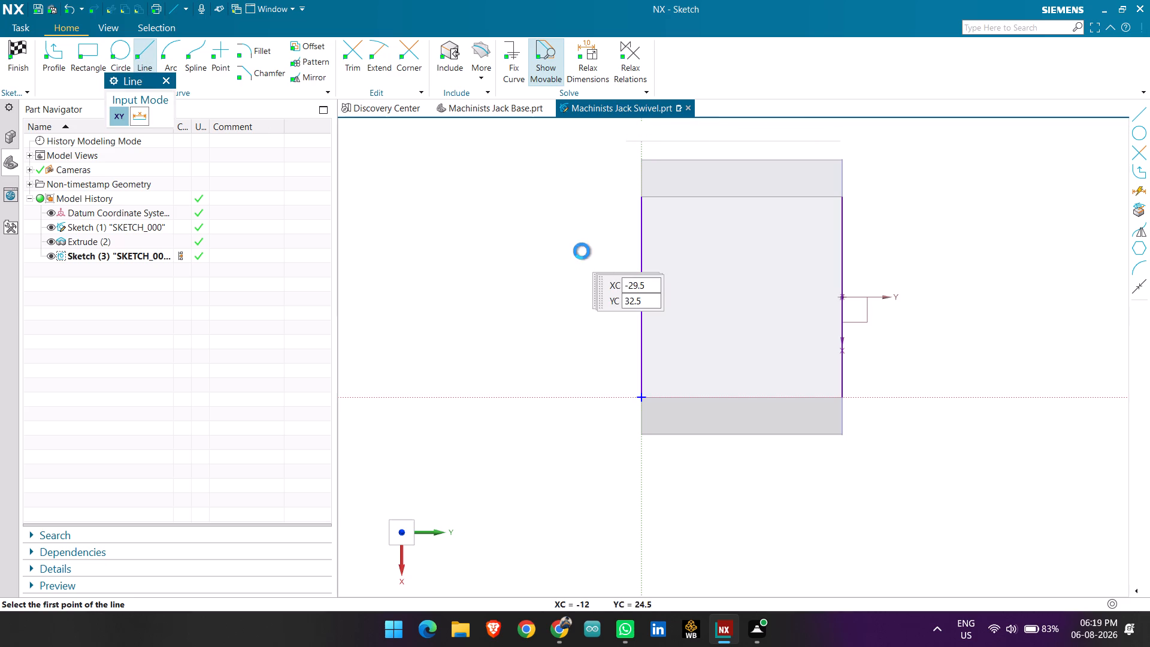
left_click(640, 298)
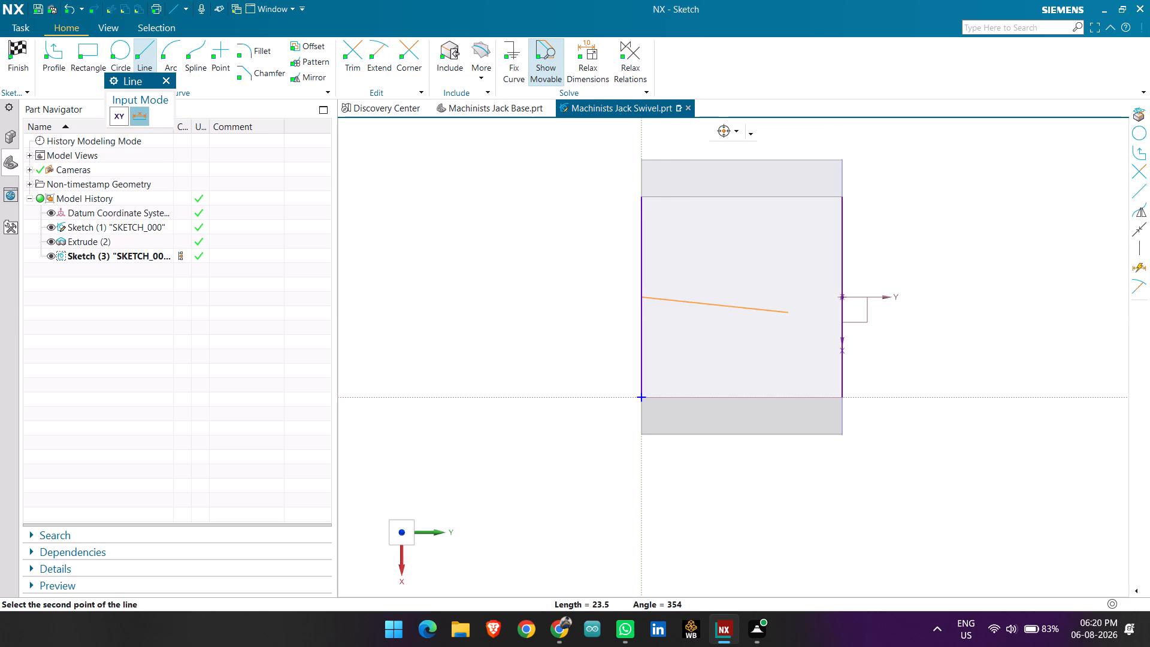
left_click(843, 296)
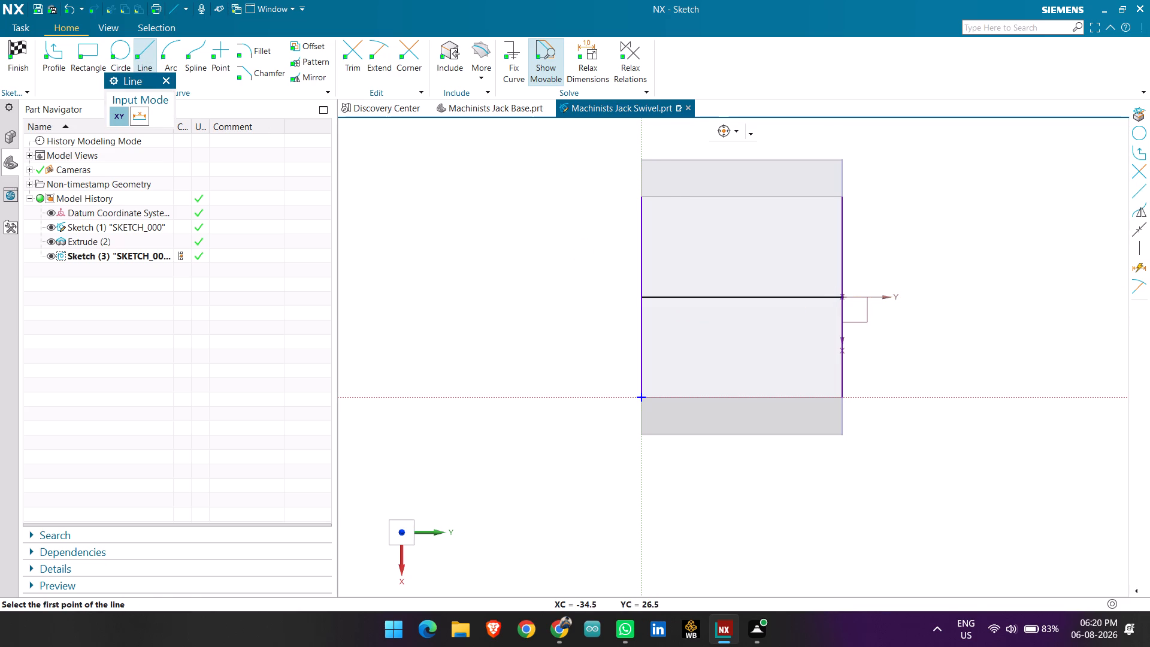
key("Escape")
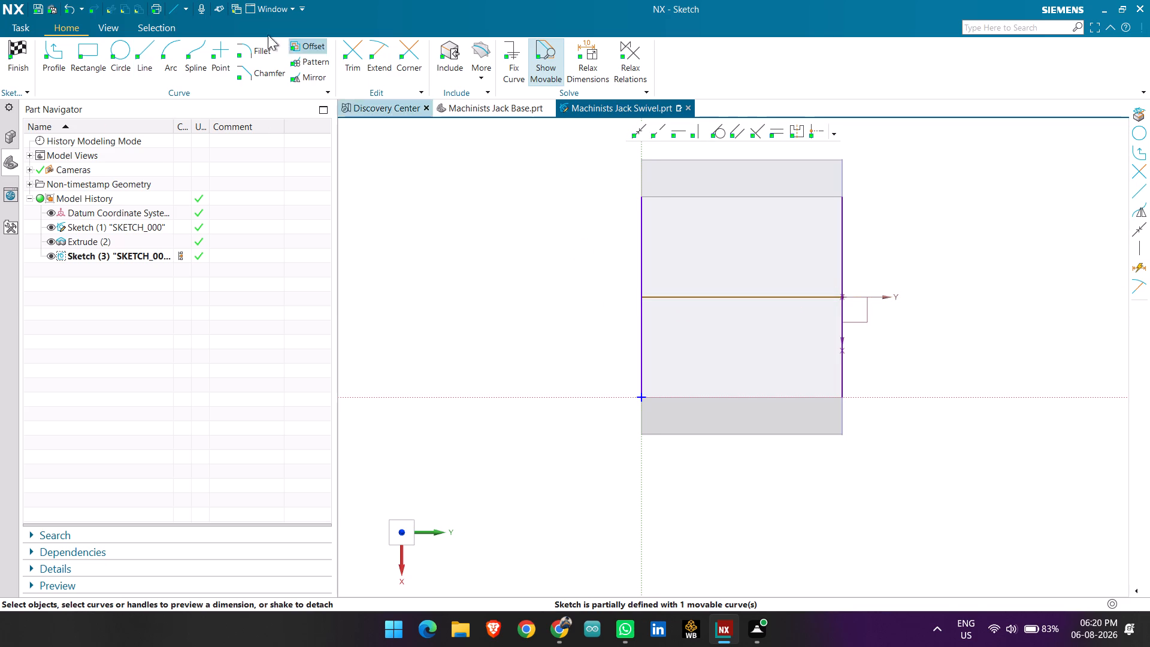
Draw a 20 mm diameter circle centred on the midpoint of the line across the top face.
left_click(124, 43)
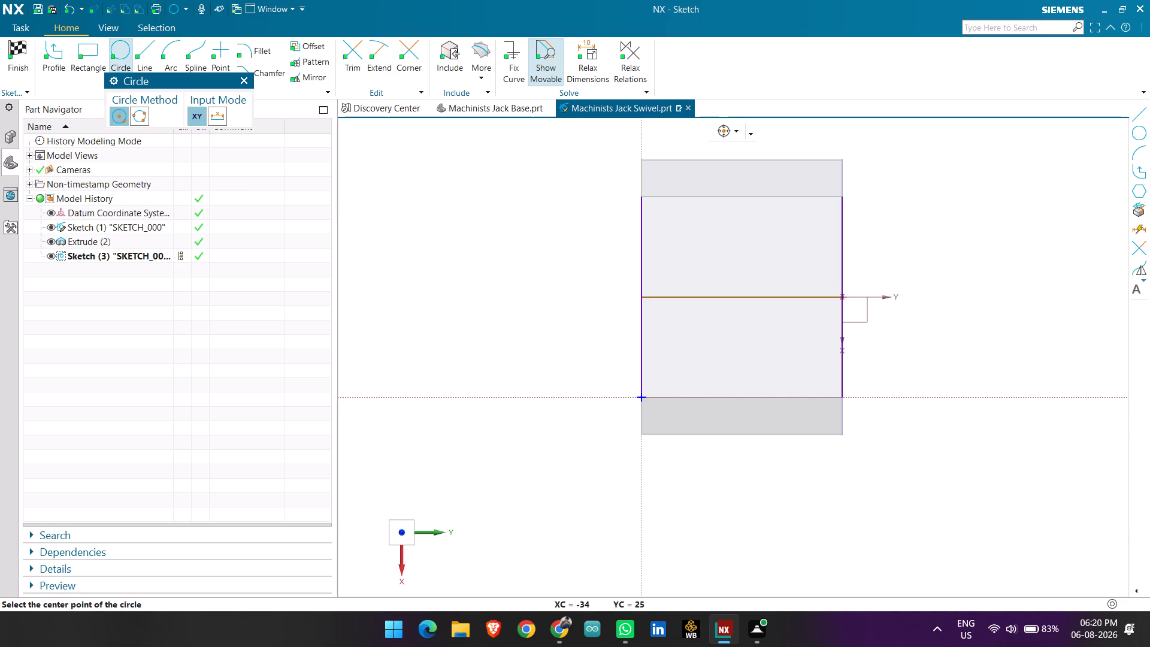
left_click(741, 298)
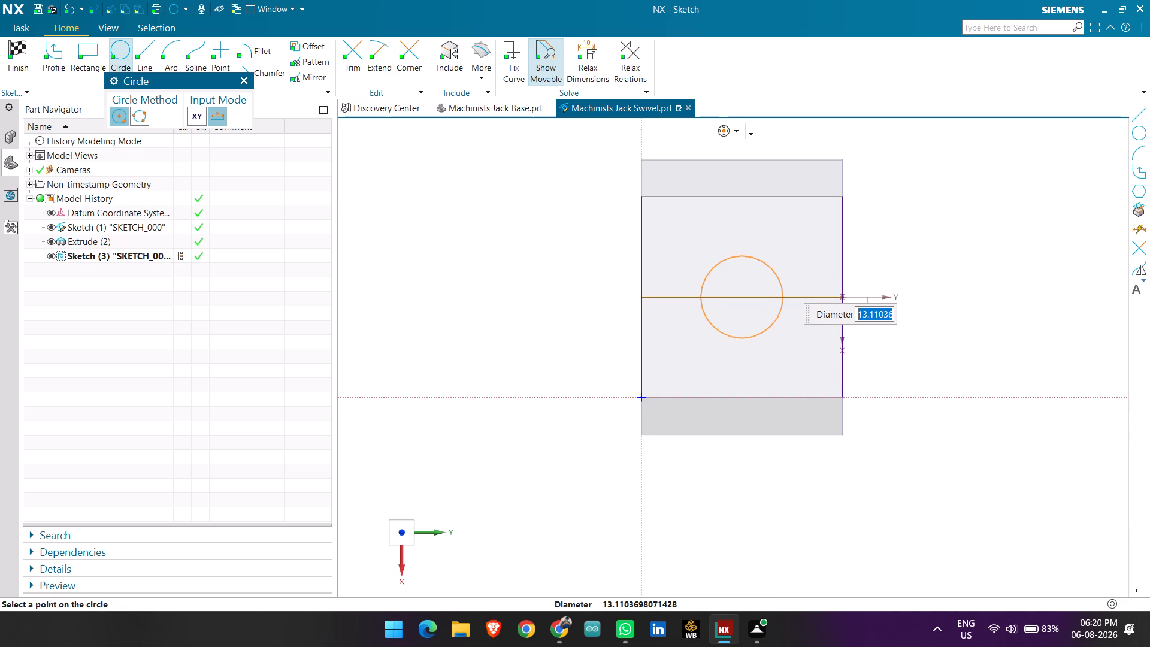
type("20")
key("Return")
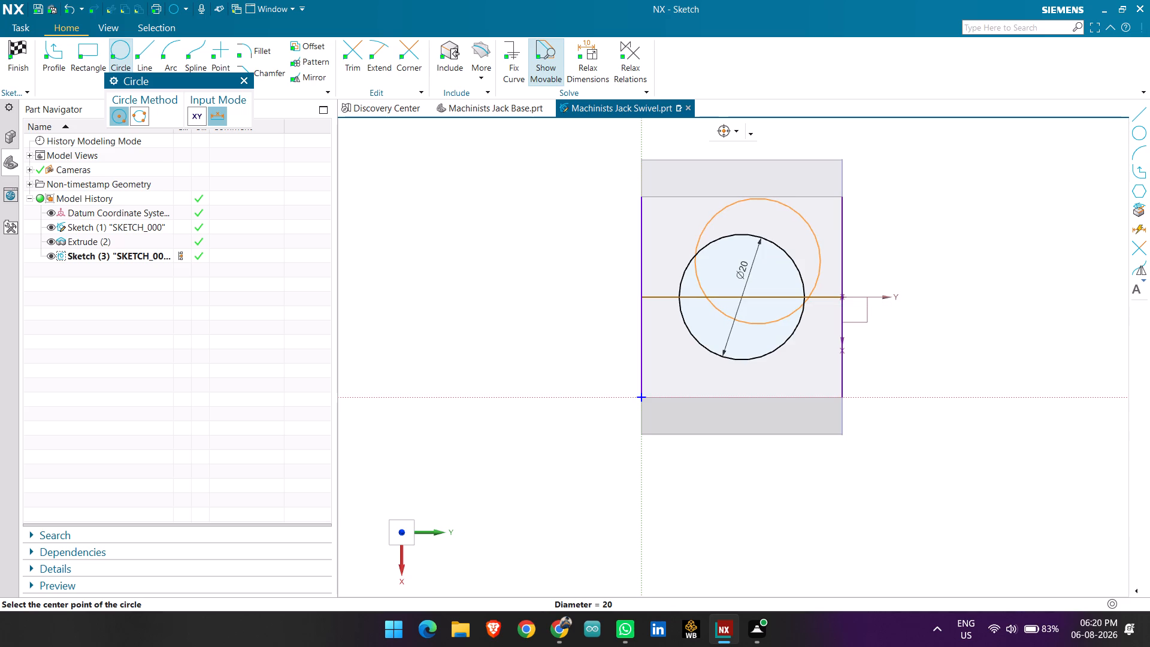
key("Escape")
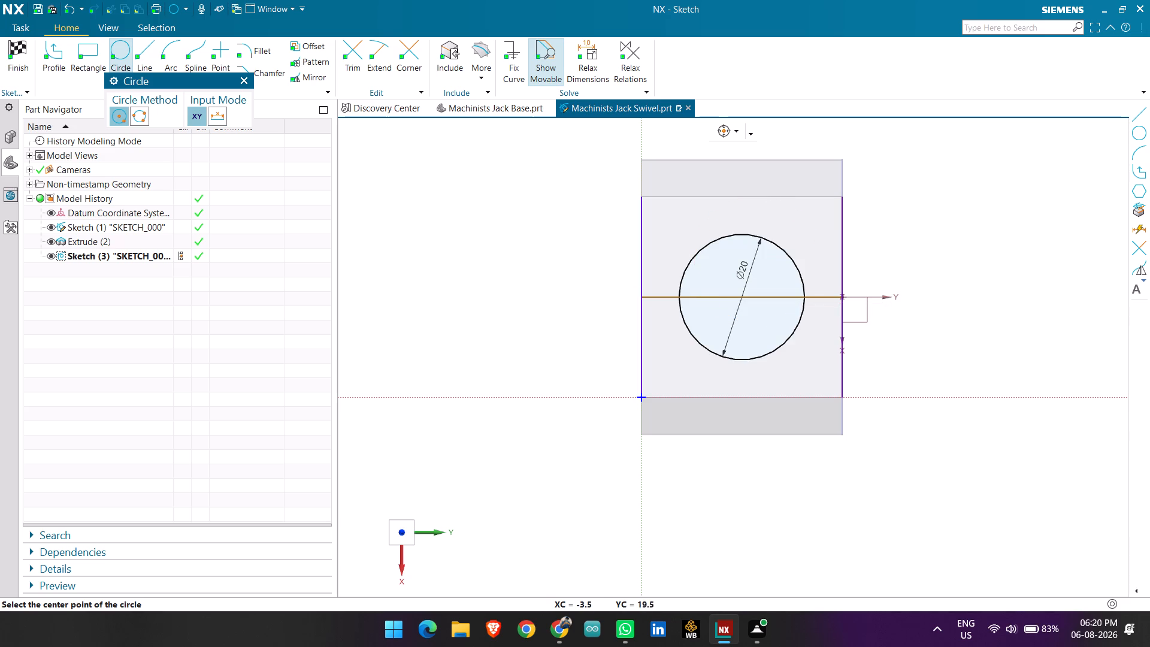
left_click(241, 80)
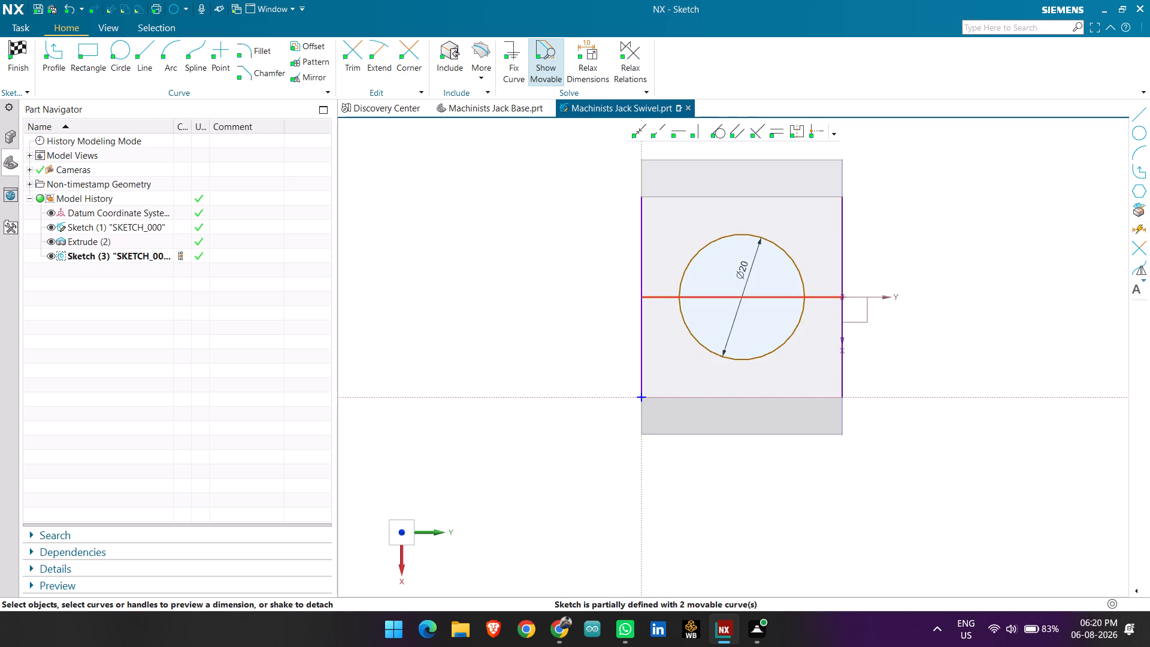
Convert the line across the face and the two projected edges to reference geometry, and finish the sketch.
right_click(657, 297)
left_click(668, 284)
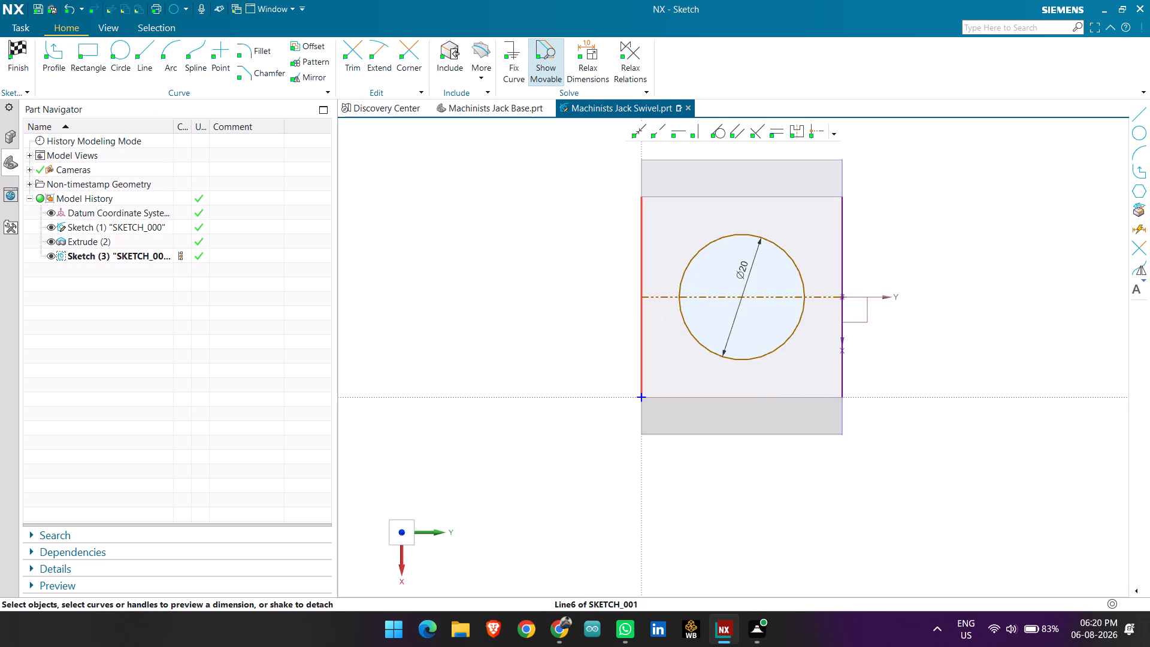
right_click(643, 343)
left_click(659, 326)
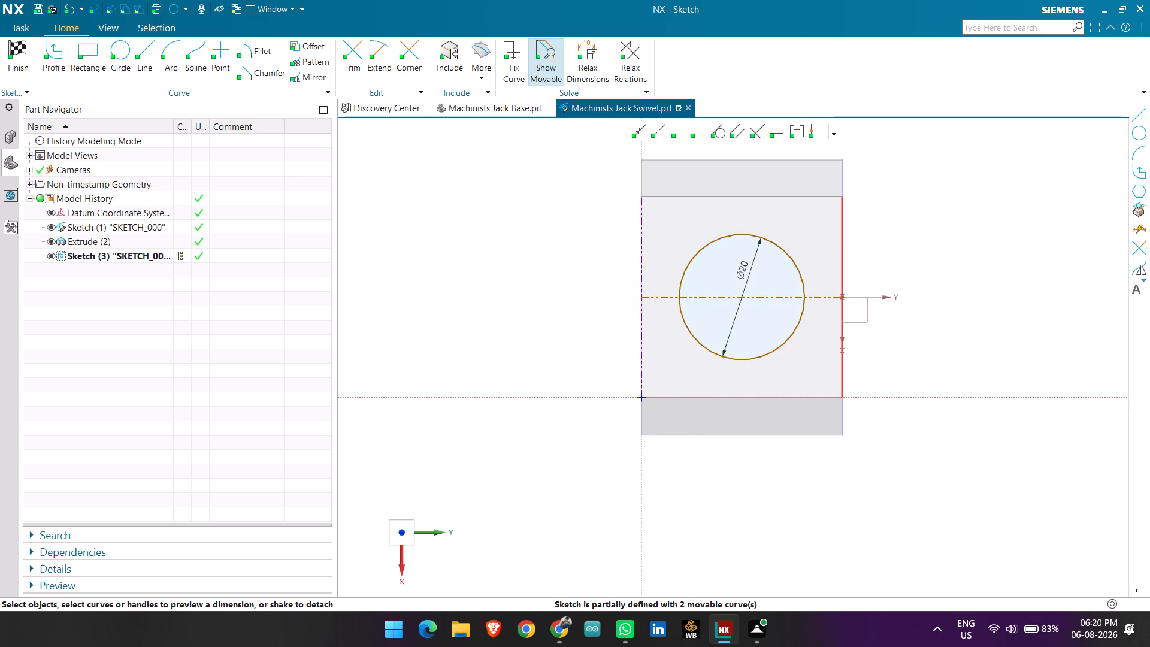
right_click(842, 320)
left_click(850, 306)
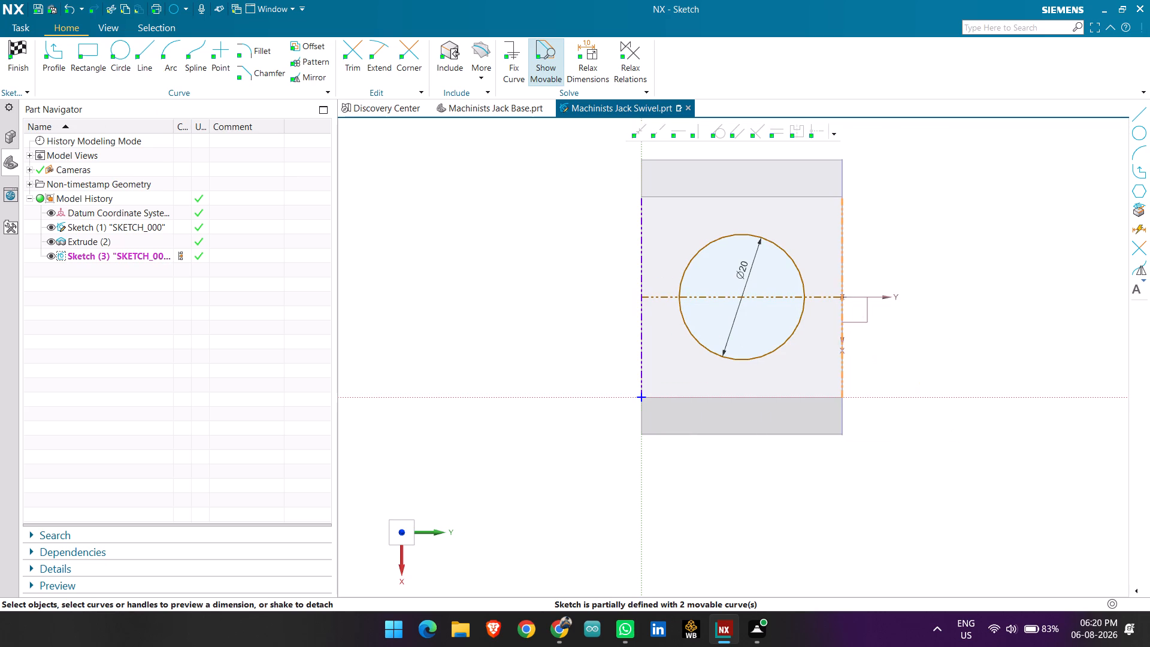
left_click(20, 57)
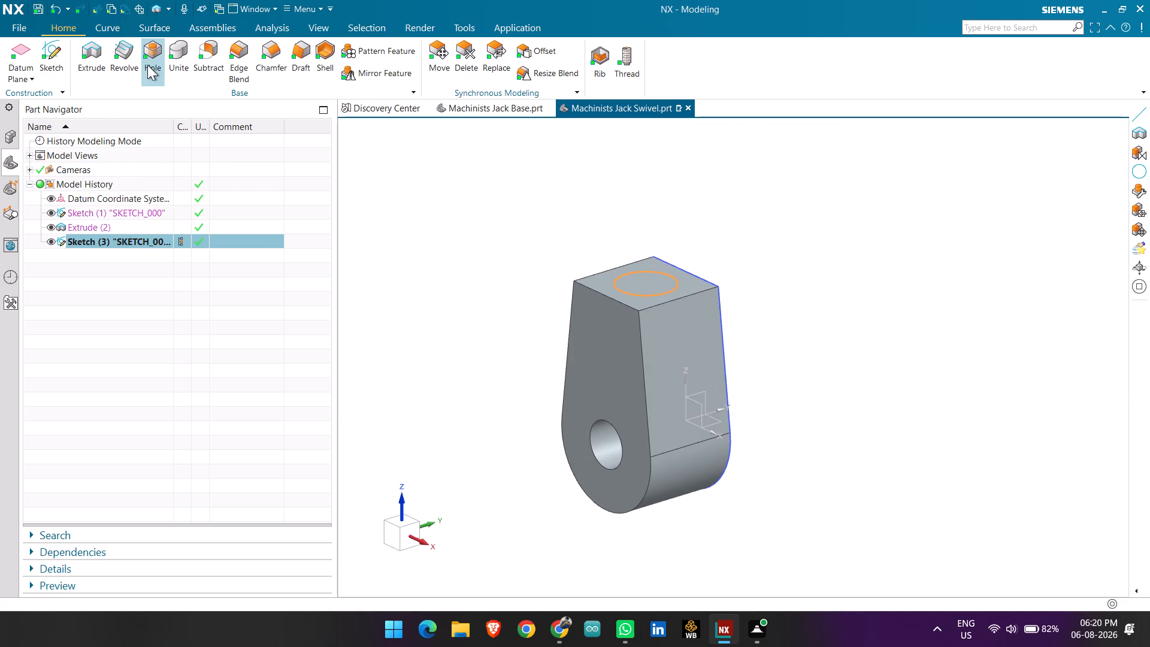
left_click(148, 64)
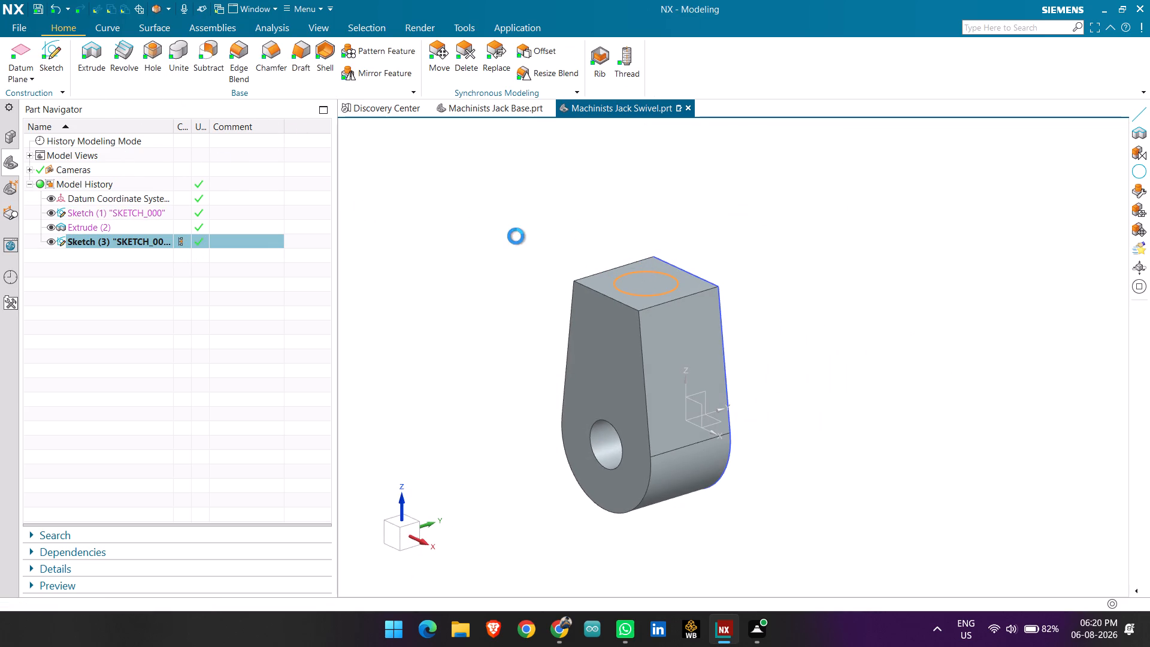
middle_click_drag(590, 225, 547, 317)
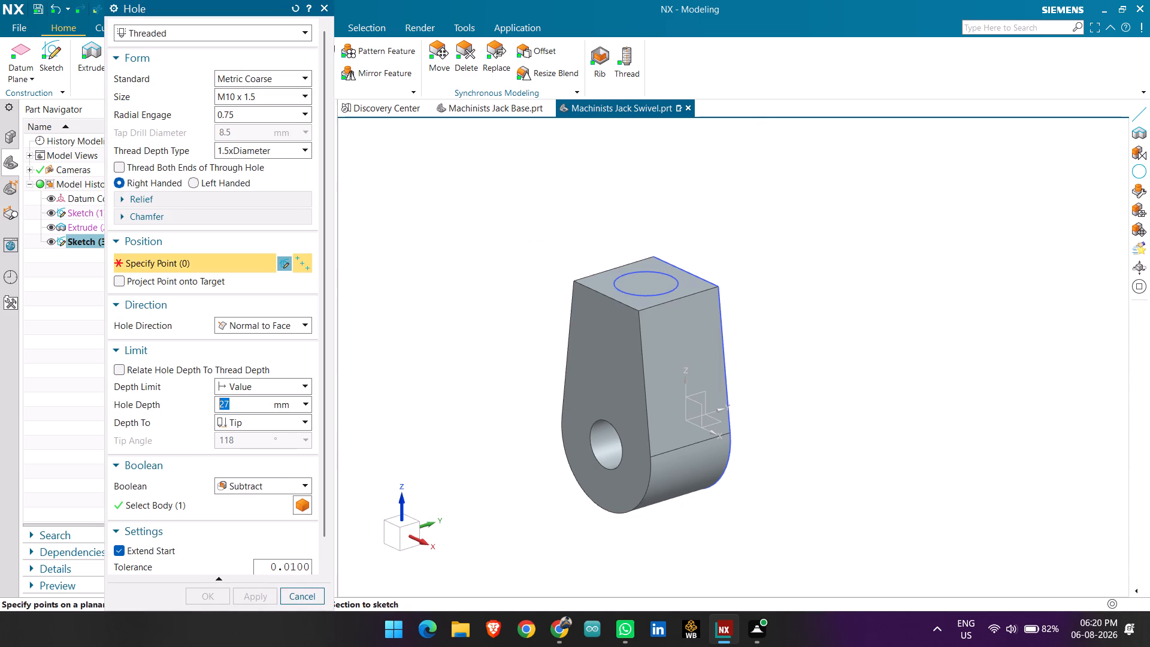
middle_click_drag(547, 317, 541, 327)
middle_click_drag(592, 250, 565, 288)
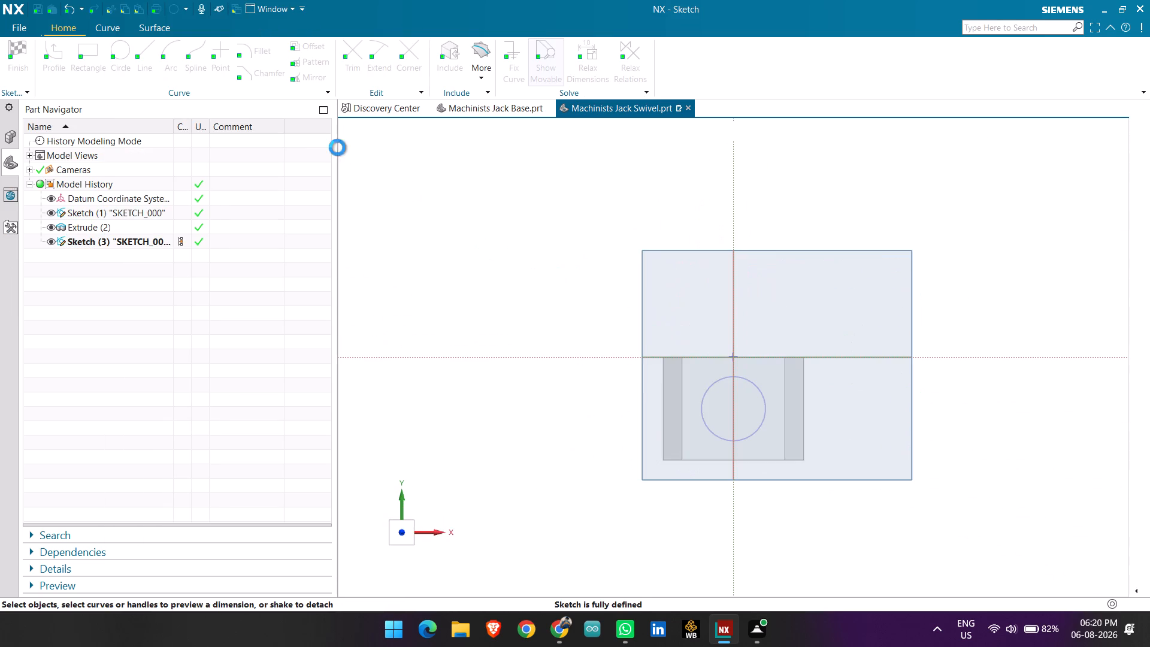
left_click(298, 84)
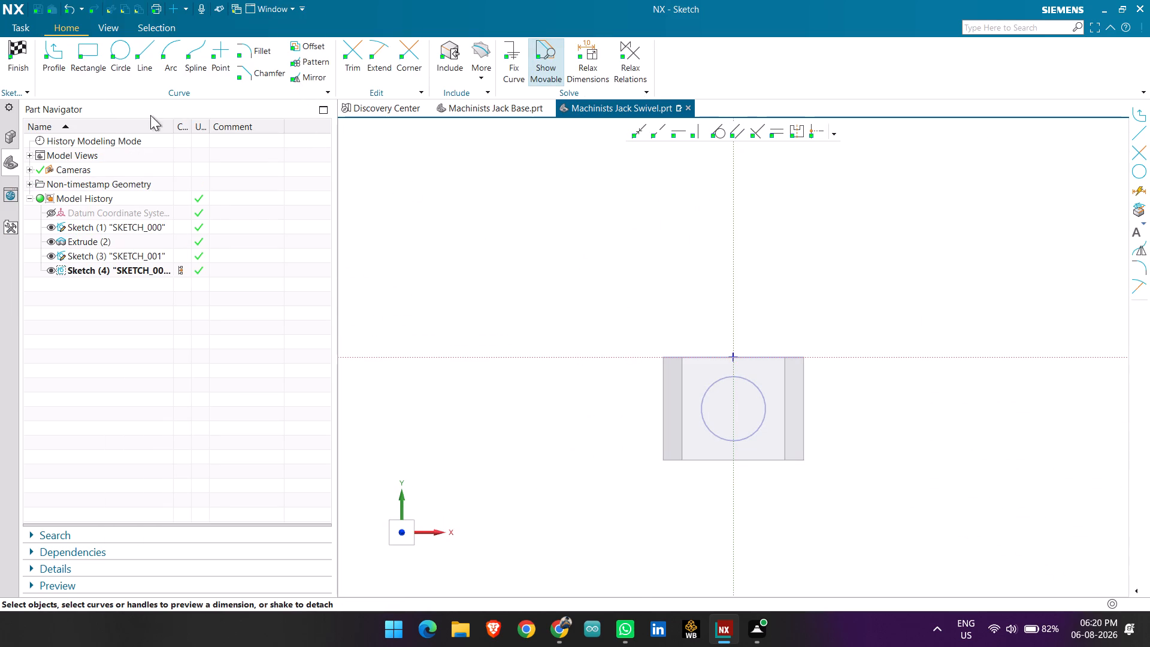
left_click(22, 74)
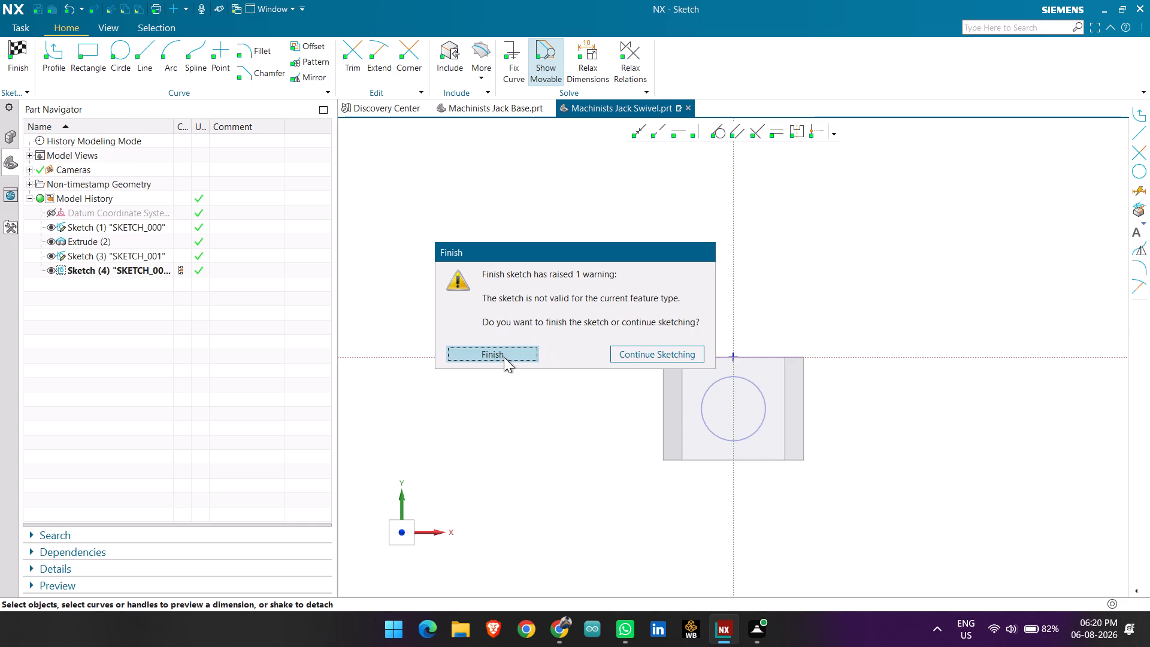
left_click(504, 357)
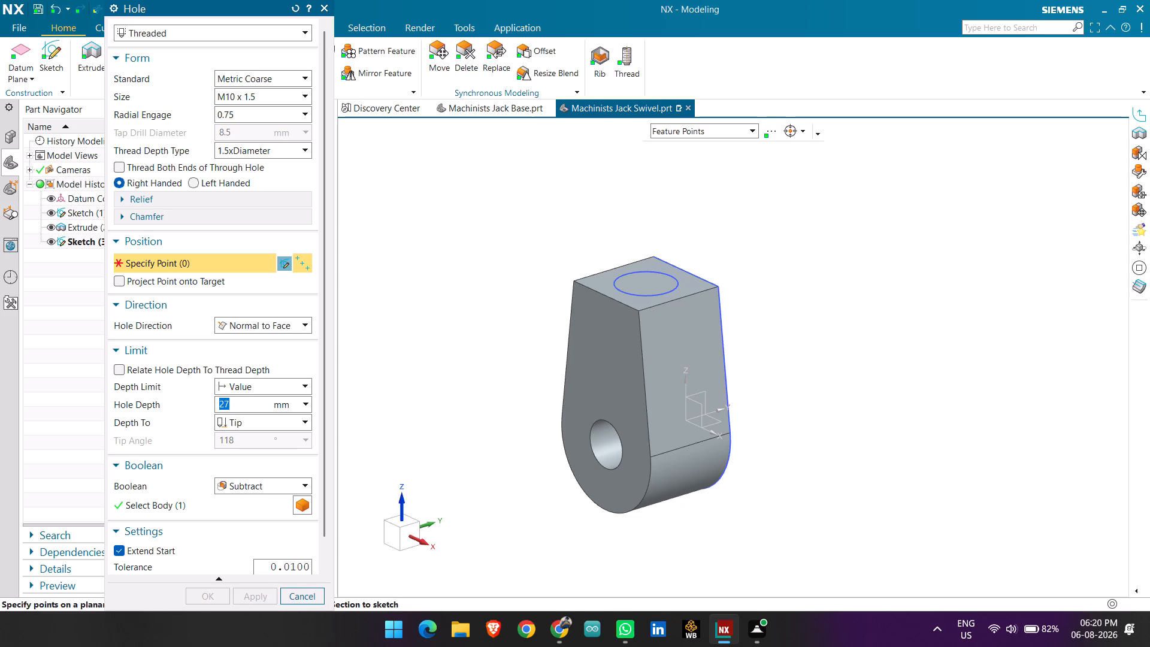
Place a Metric Coarse M20 x 2.5 threaded hole at the centre of the sketched circle on the top face.
middle_click_drag(781, 265, 777, 285)
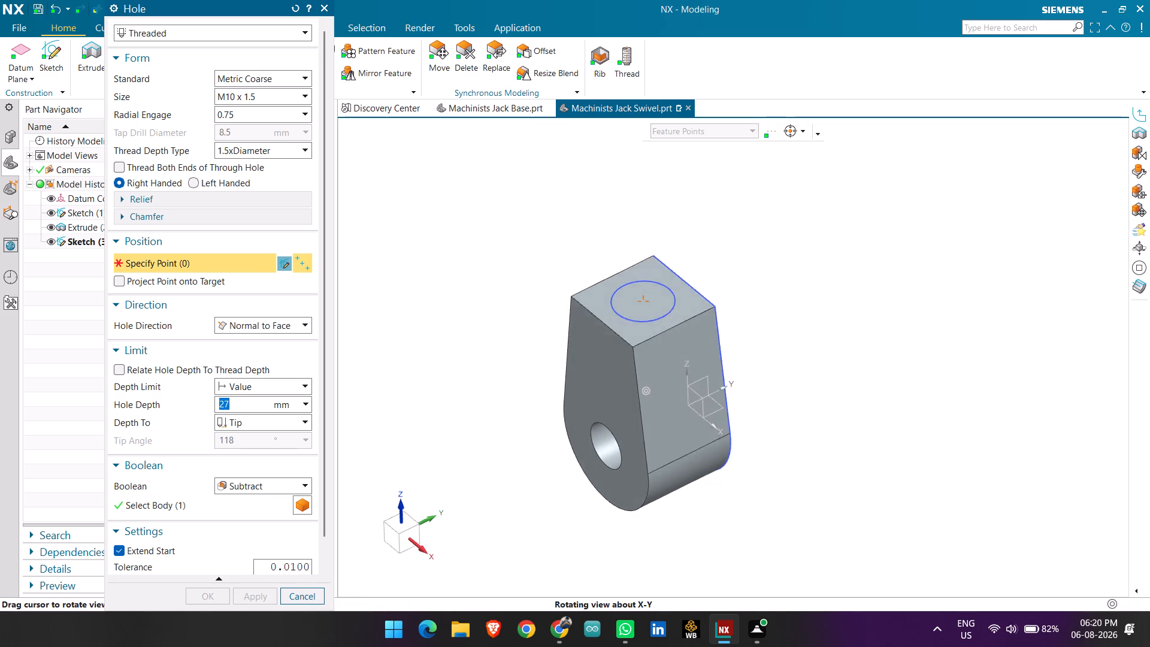
middle_click_drag(777, 285, 776, 306)
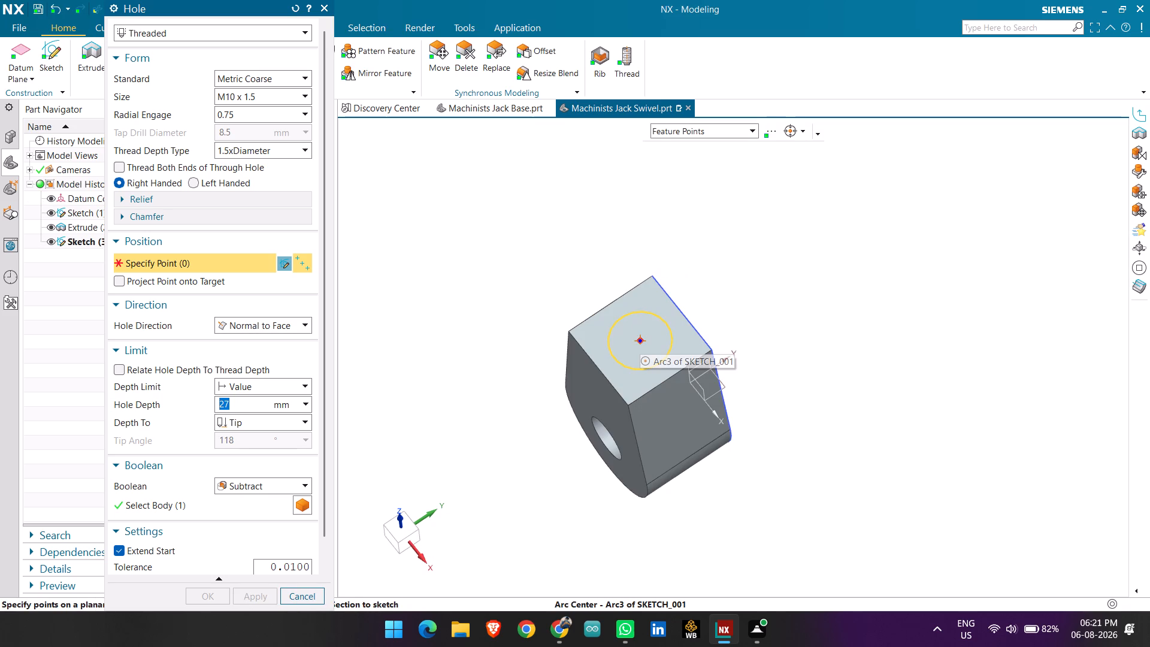
left_click(276, 99)
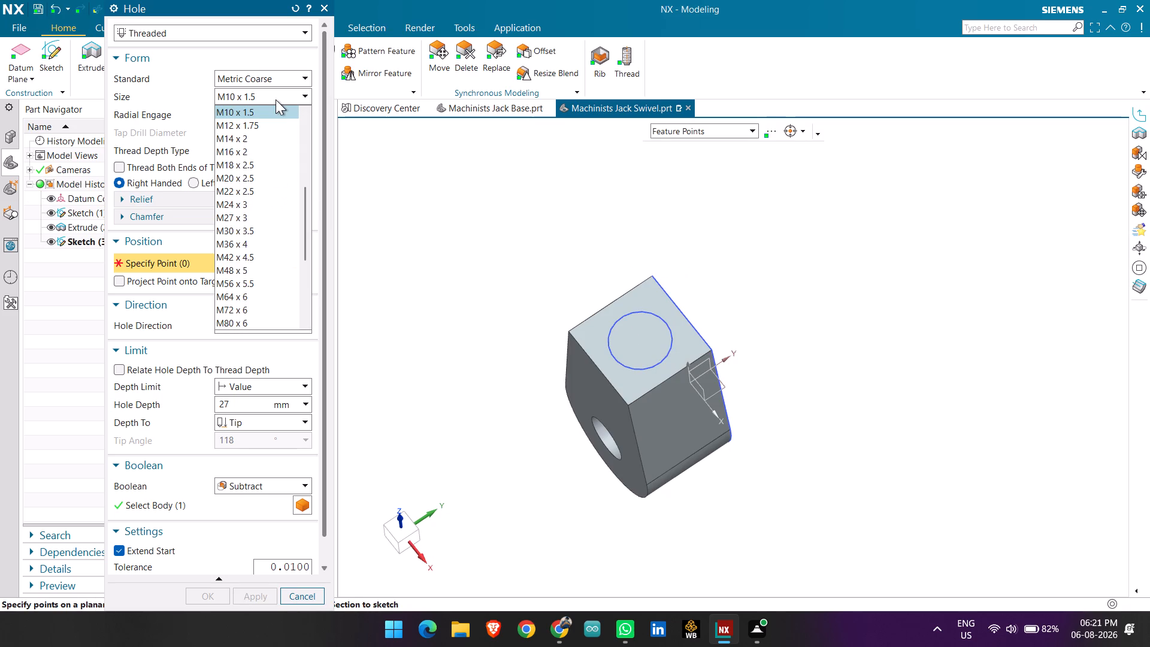
left_click(273, 177)
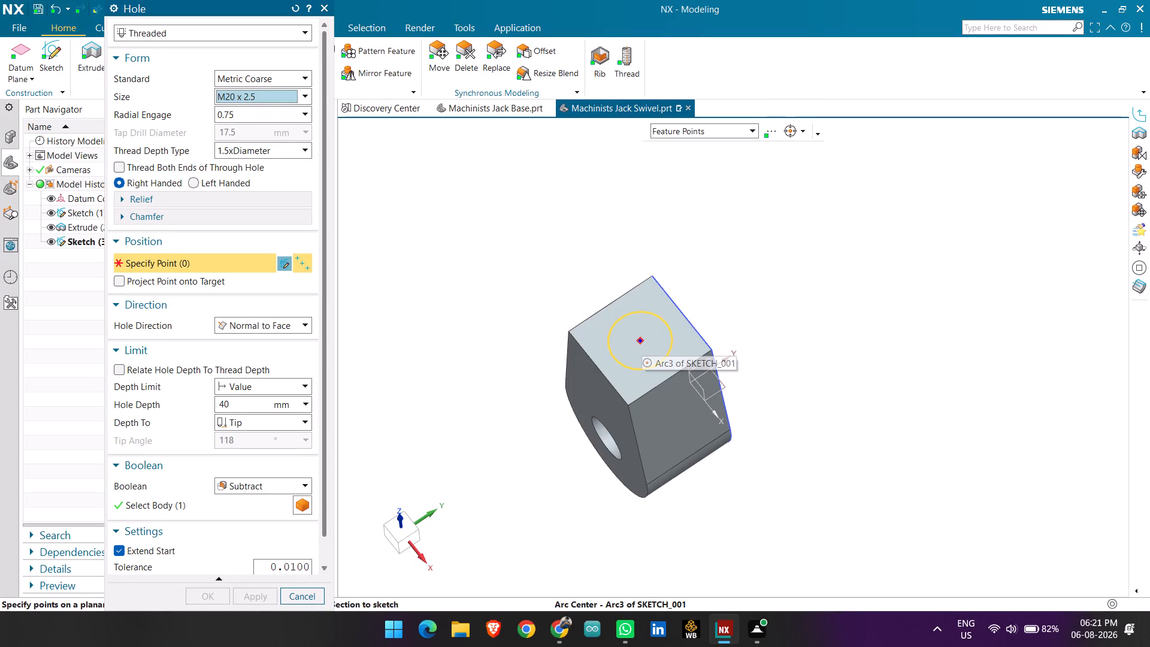
left_click(641, 340)
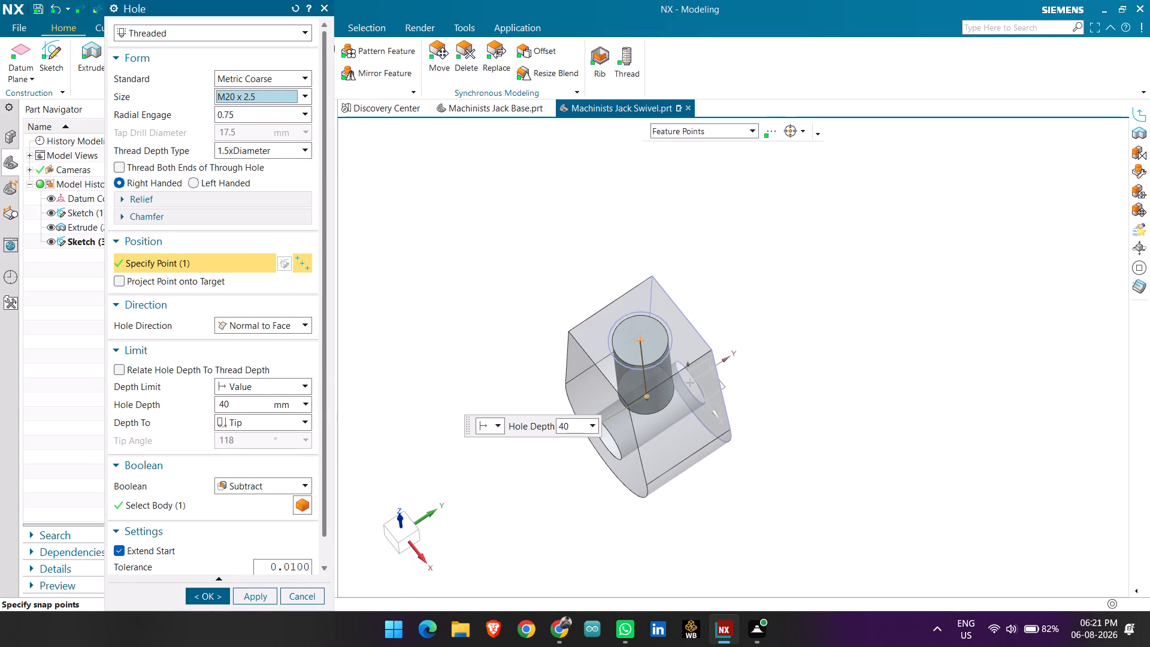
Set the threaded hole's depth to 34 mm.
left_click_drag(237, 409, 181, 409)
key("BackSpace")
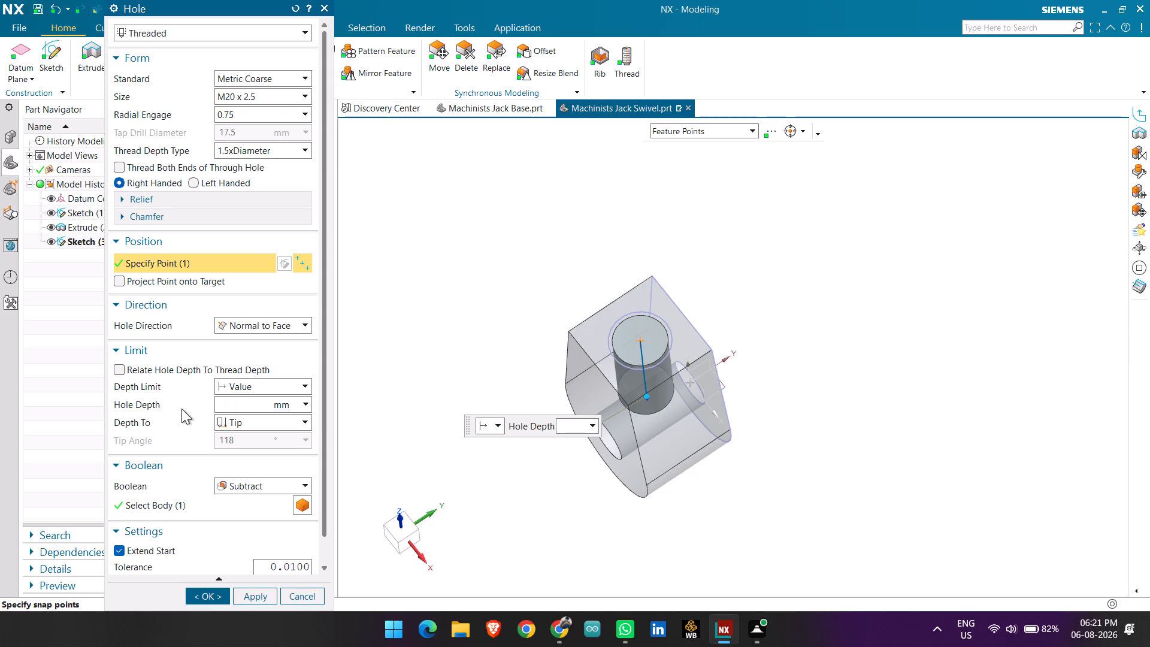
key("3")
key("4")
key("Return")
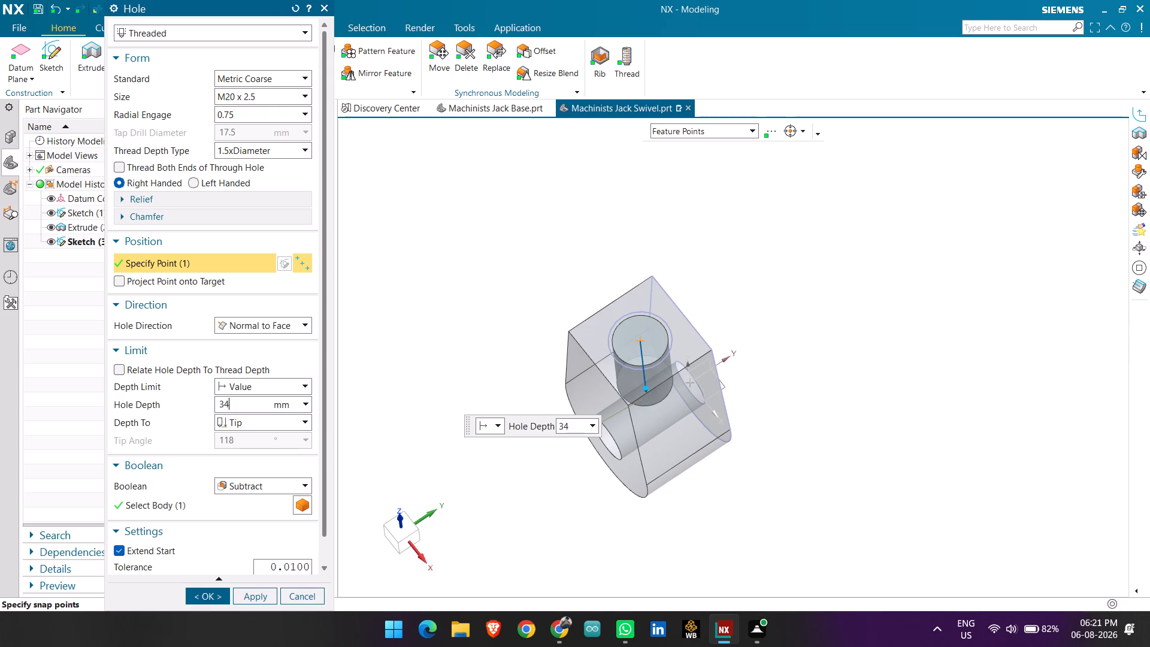
Examine the previewed threaded hole's depth relative to the cross hole, and review the hole settings and available hole types.
middle_click_drag(518, 322, 514, 314)
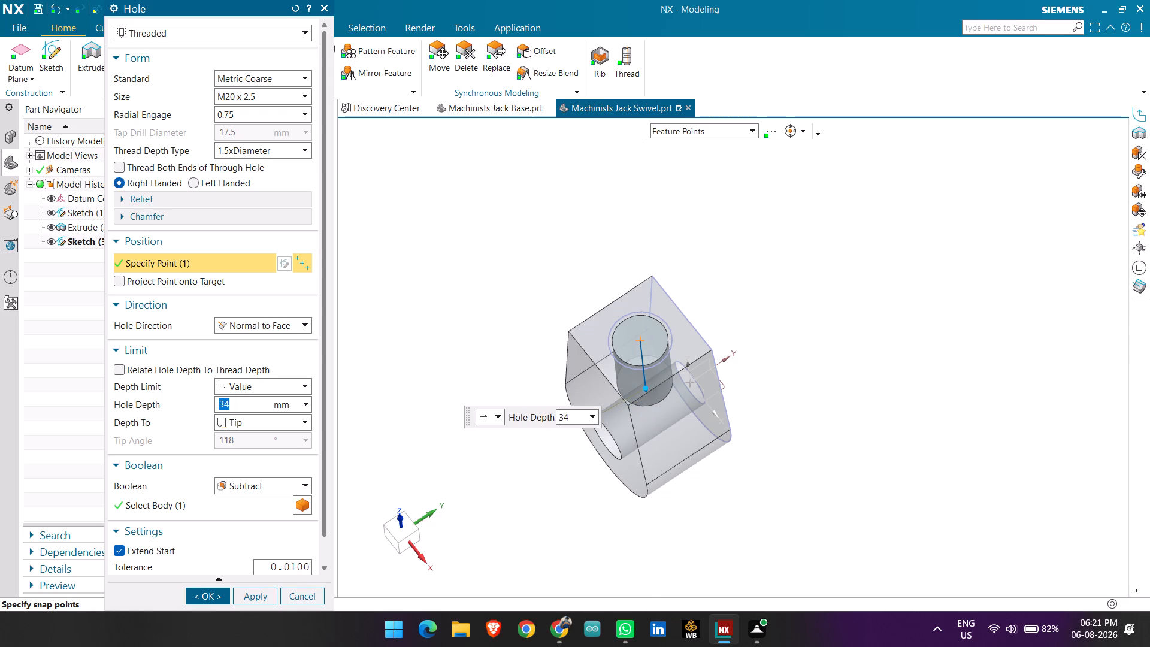
middle_click_drag(514, 314, 498, 265)
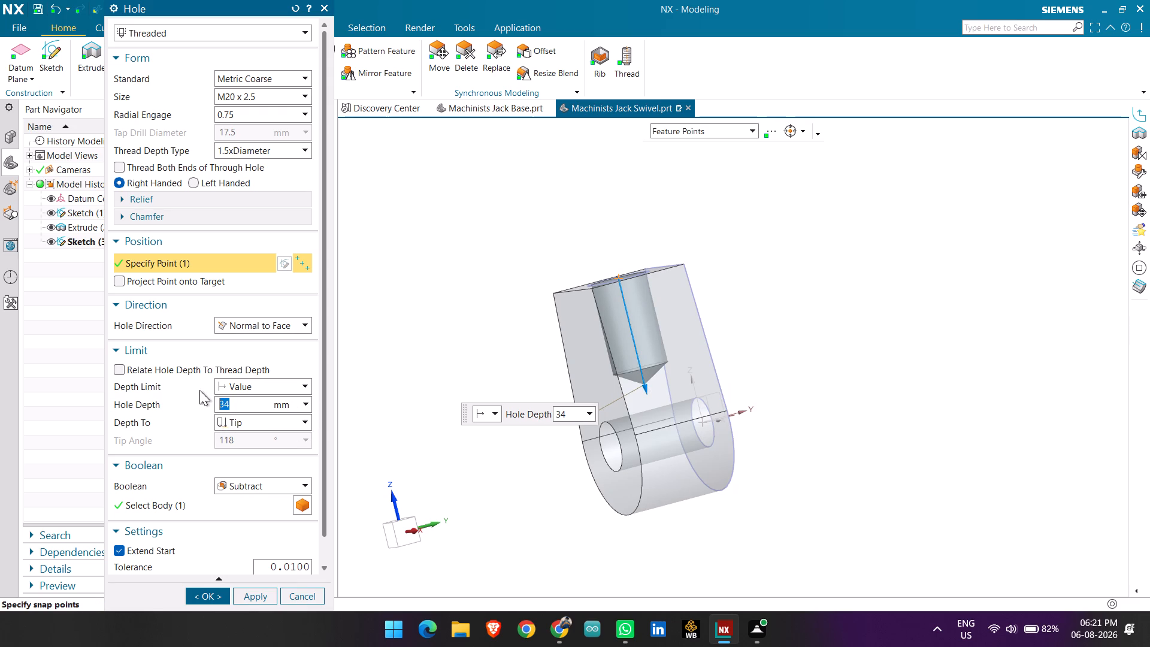
scroll(226, 365, "up", 3)
scroll(247, 441, "down", 4)
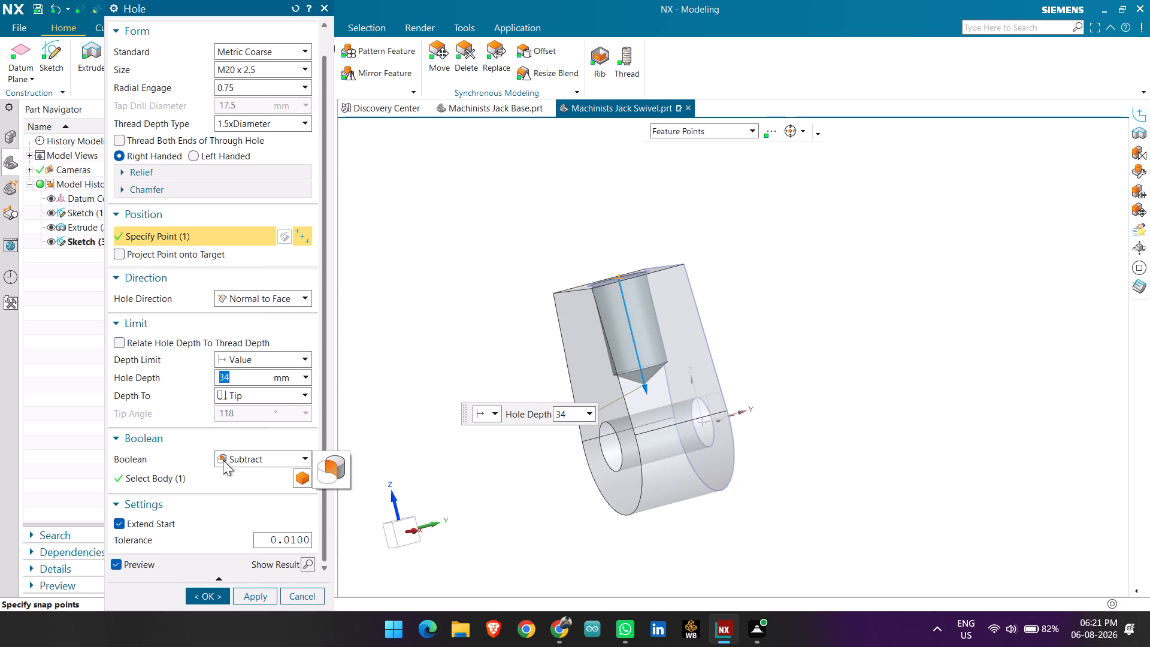
scroll(241, 380, "up", 3)
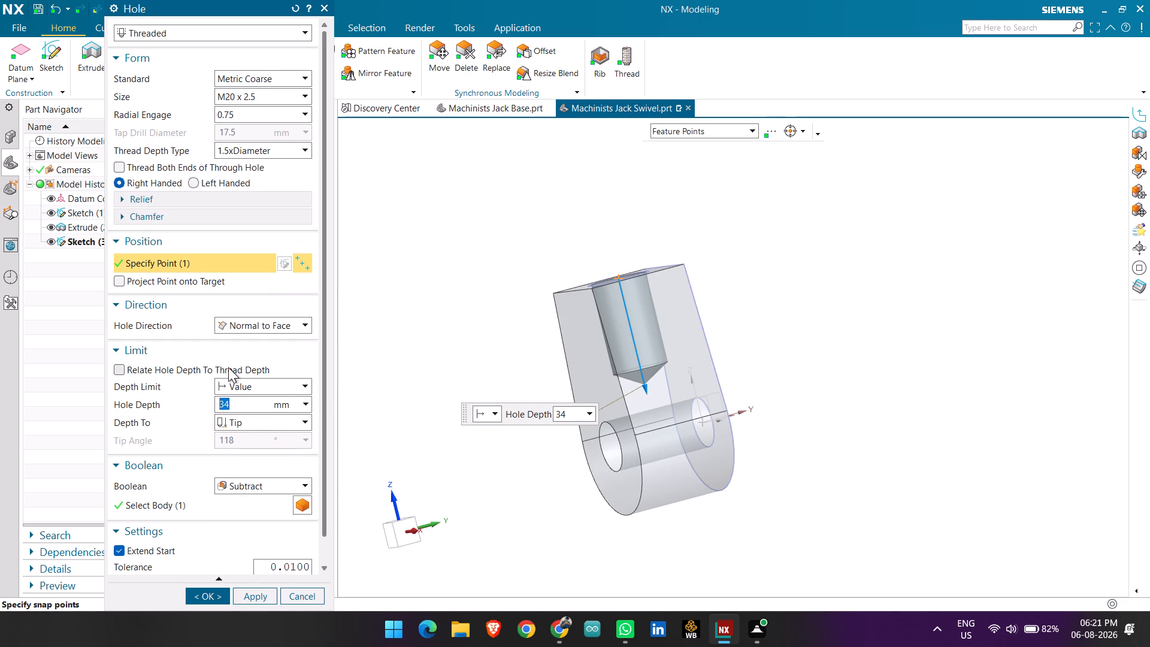
scroll(243, 388, "up", 2)
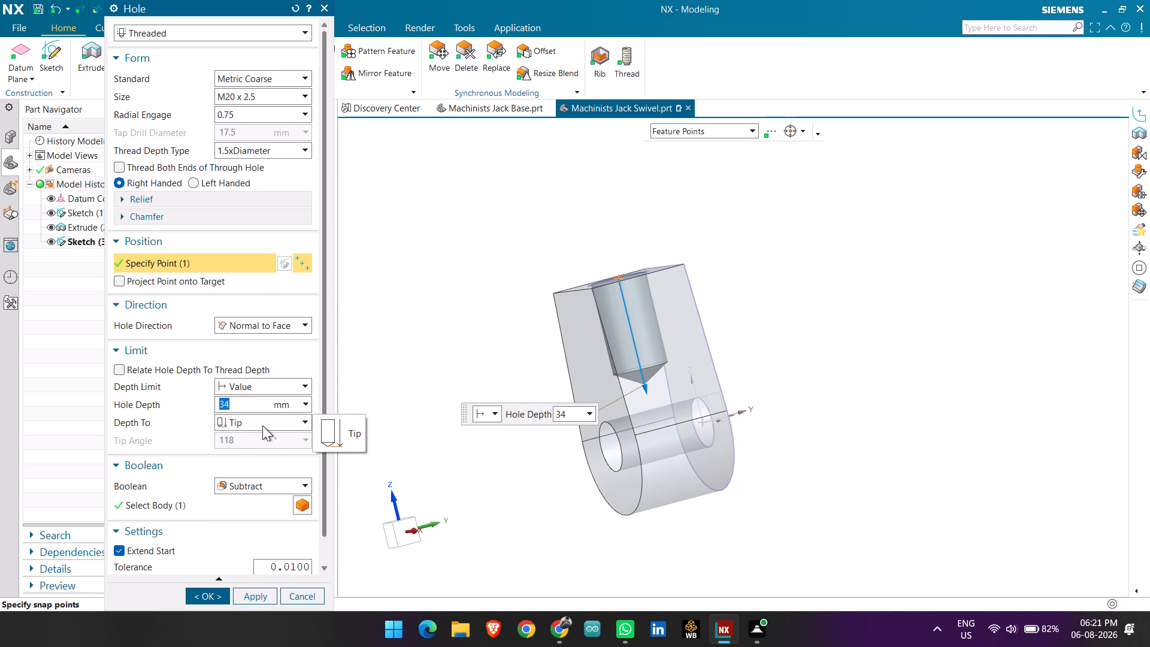
left_click(148, 34)
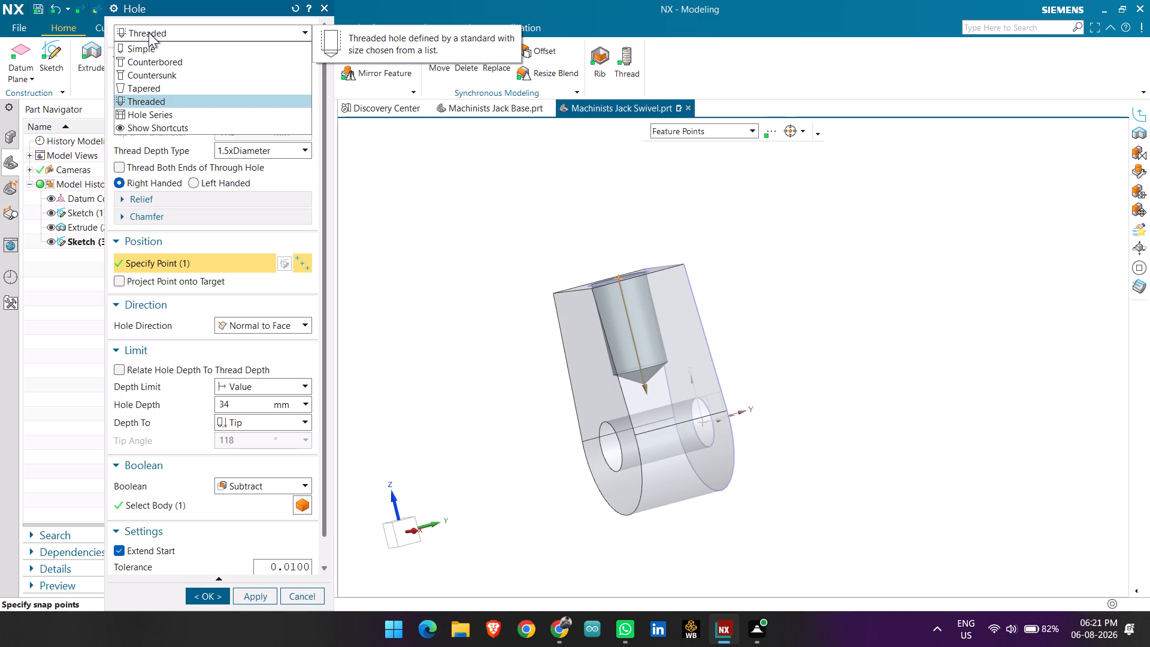
left_click(149, 32)
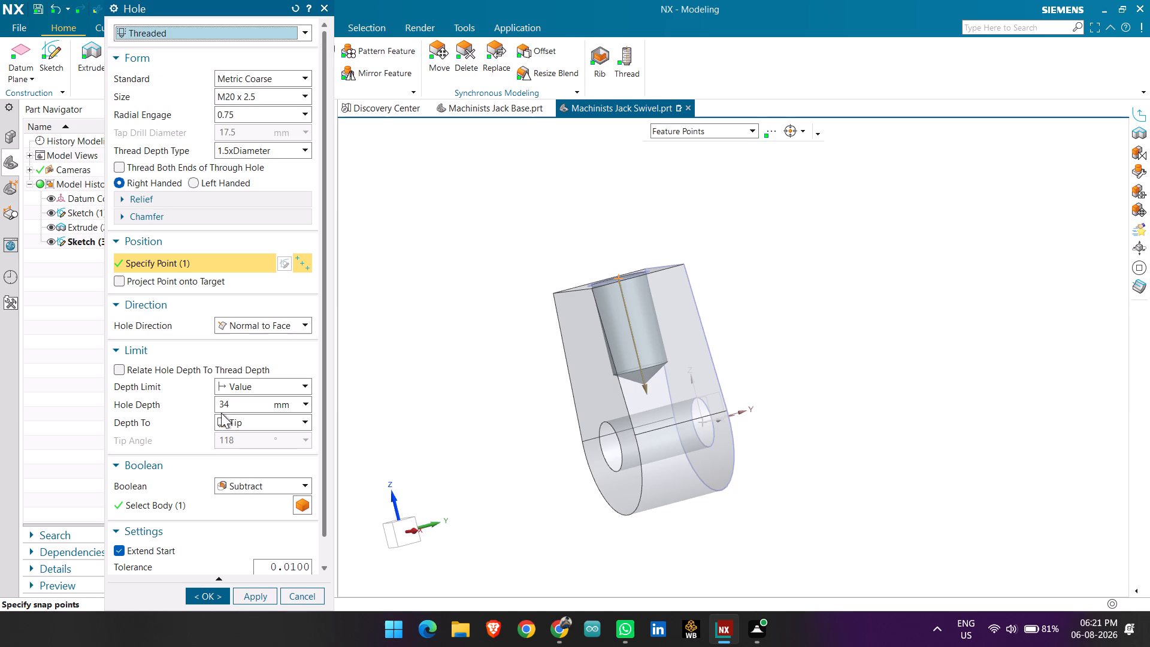
Set the threaded hole's depth to 38 mm and check its preview against the cross hole from the side.
left_click_drag(243, 402, 195, 401)
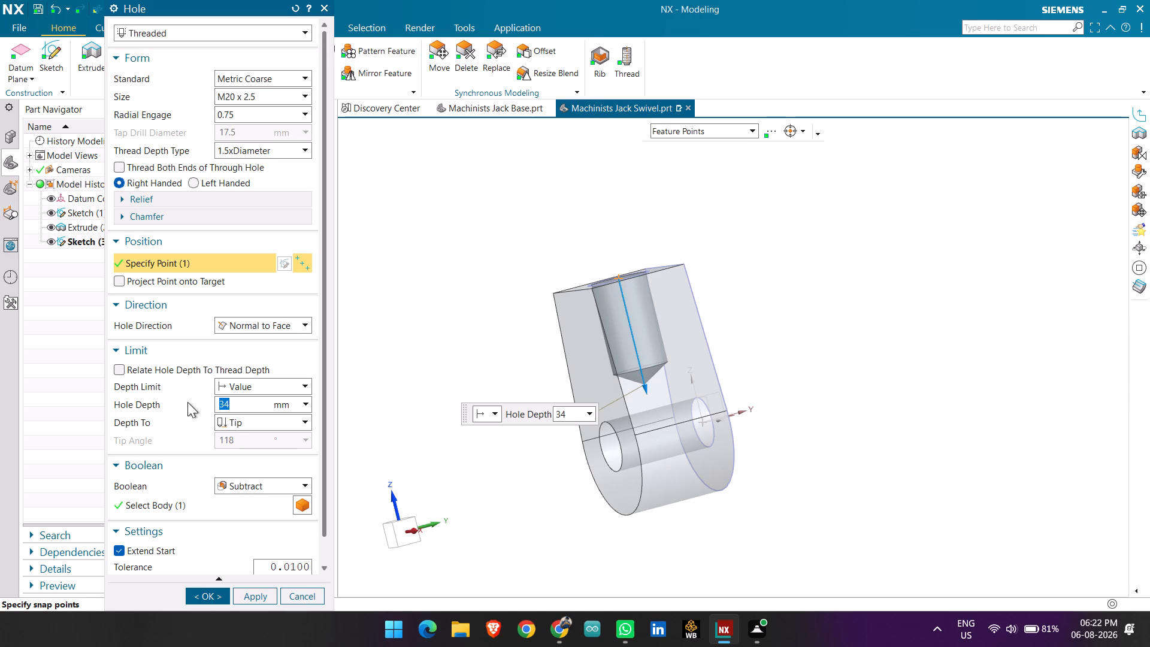
key("BackSpace")
key("3")
key("8")
key("Return")
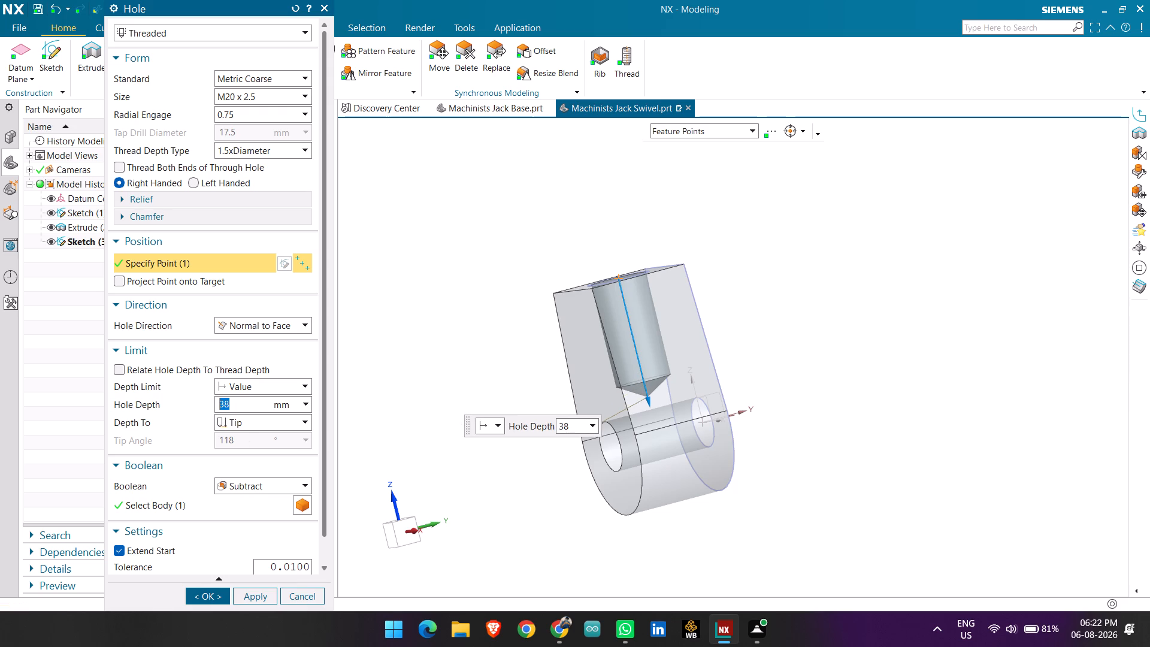
middle_click_drag(797, 386, 791, 397)
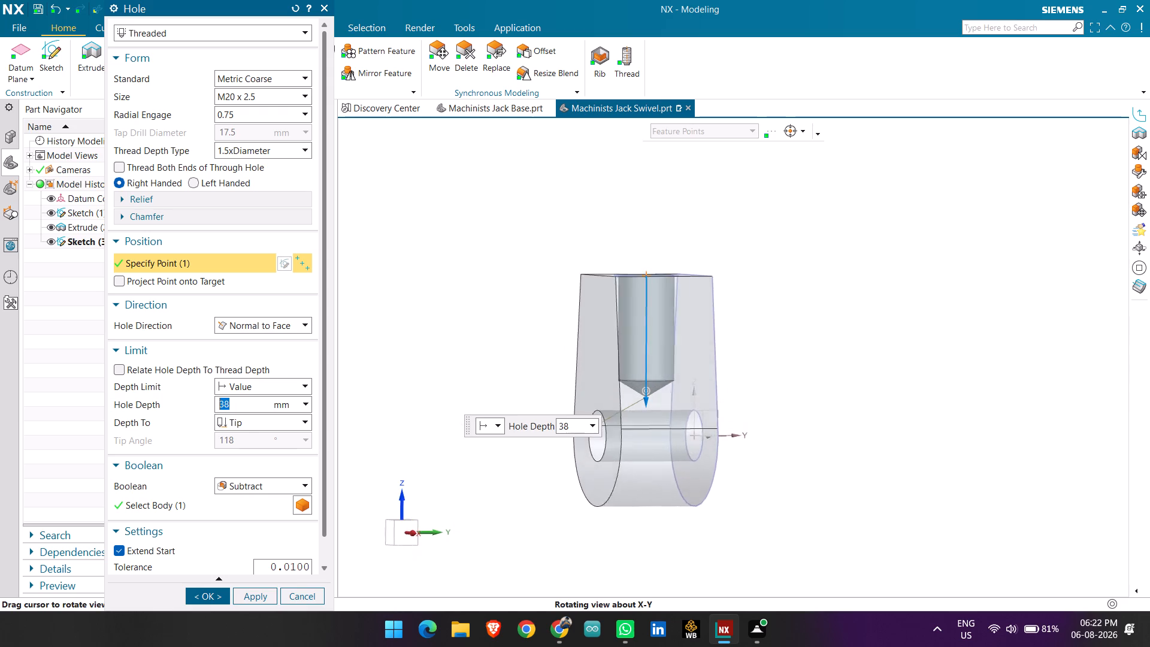
Measure the threaded hole's 38 mm depth to the shoulder instead of the tip, and create the hole.
middle_click_drag(791, 397, 776, 427)
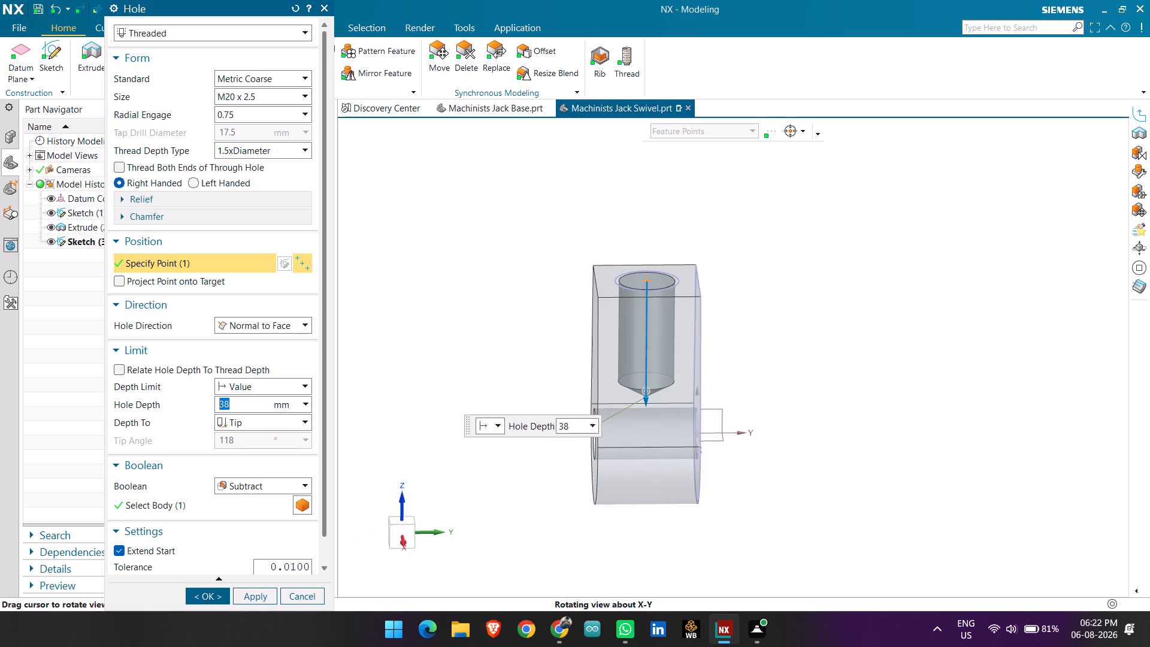
middle_click_drag(776, 427, 778, 419)
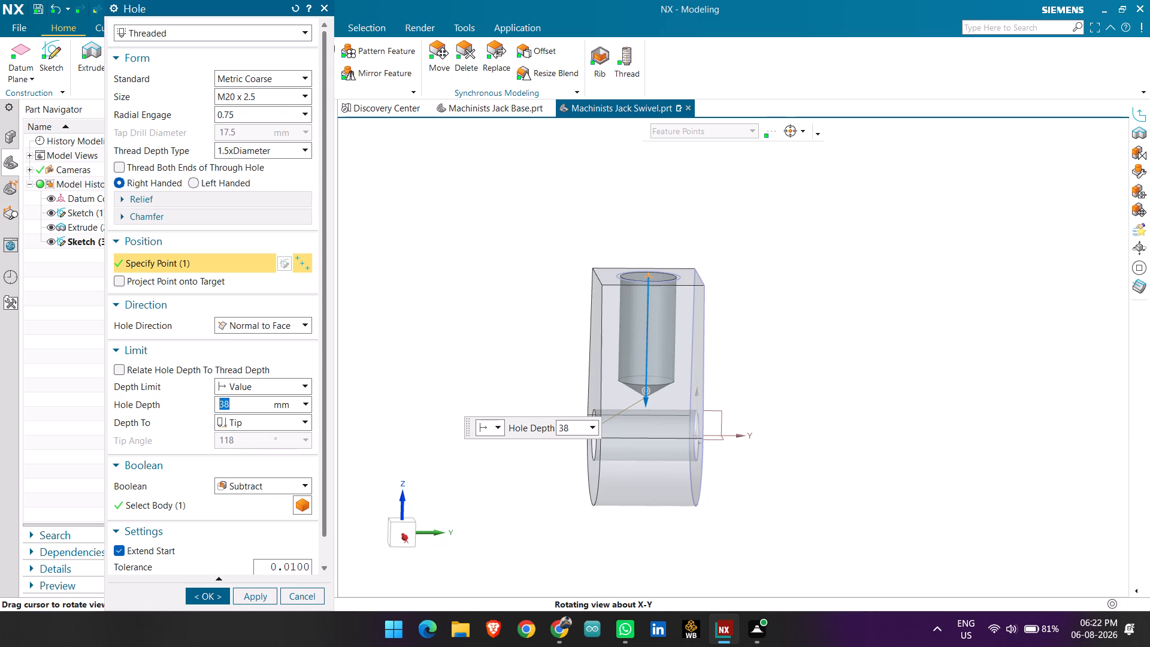
middle_click_drag(778, 419, 777, 419)
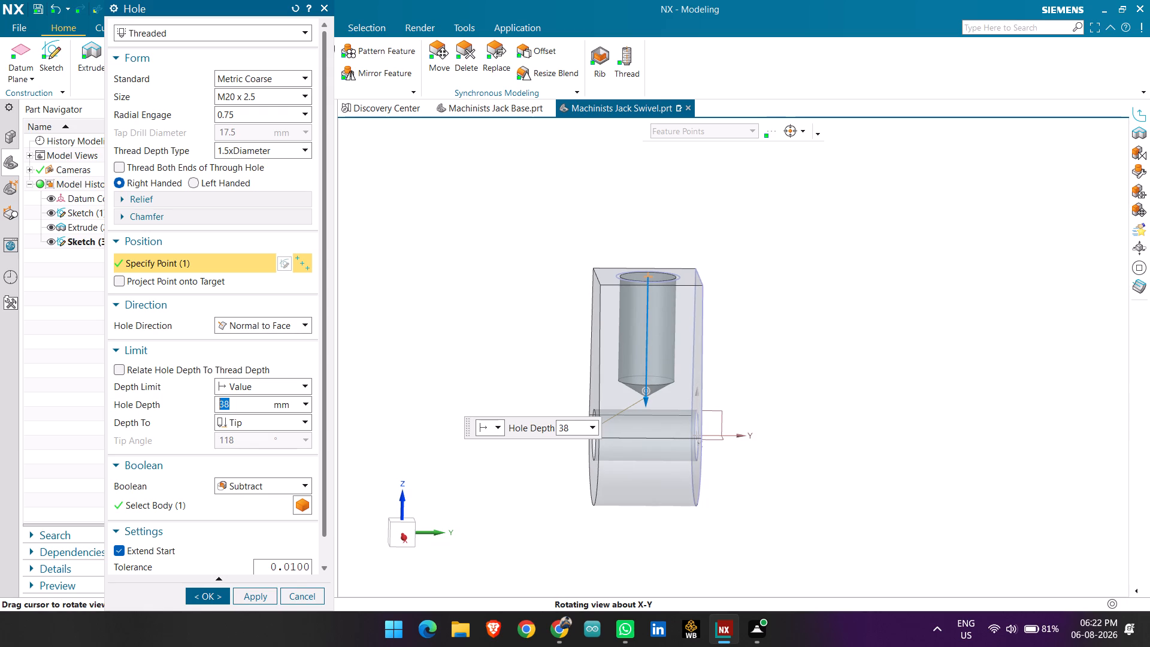
middle_click_drag(777, 419, 785, 421)
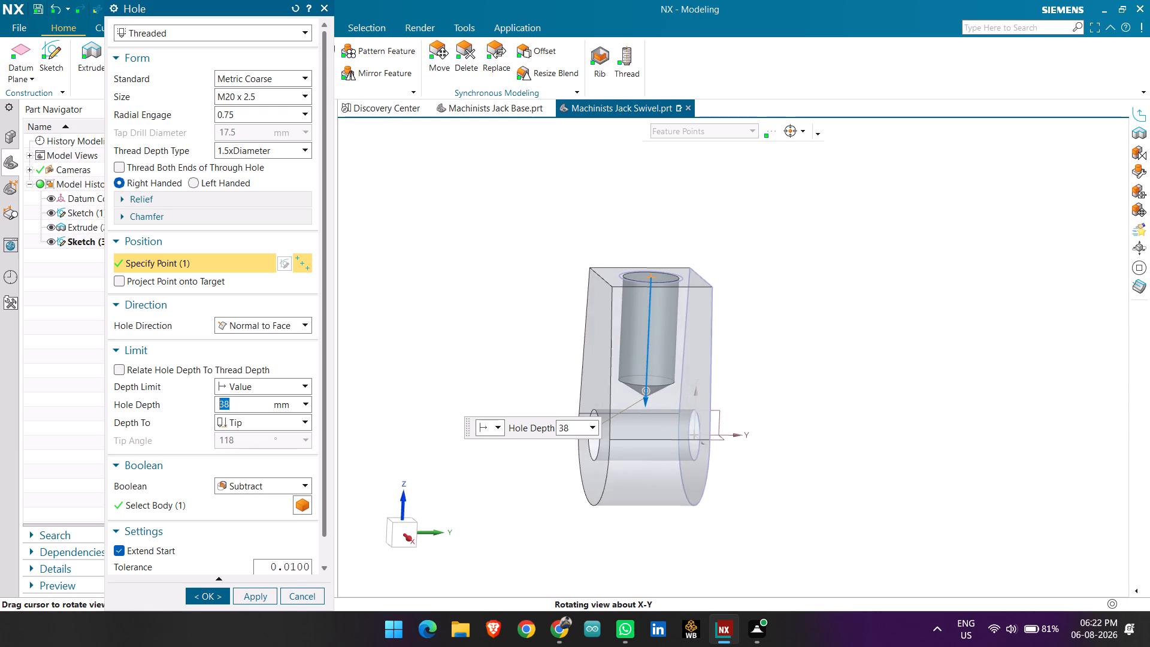
middle_click_drag(785, 421, 788, 415)
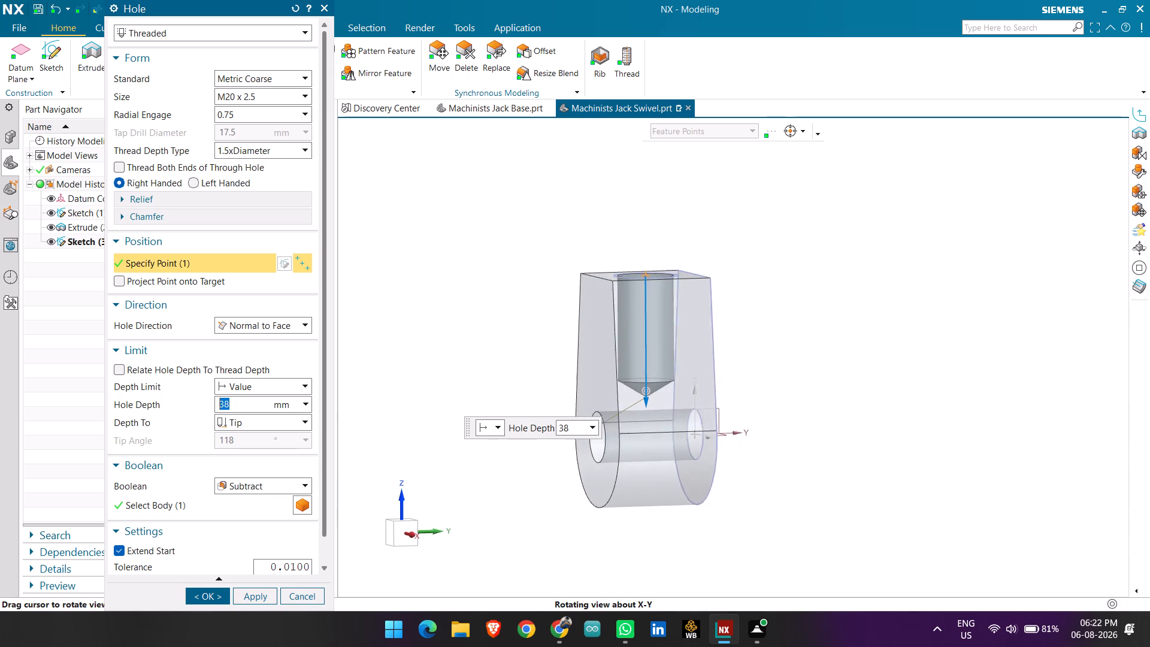
middle_click_drag(788, 415, 774, 414)
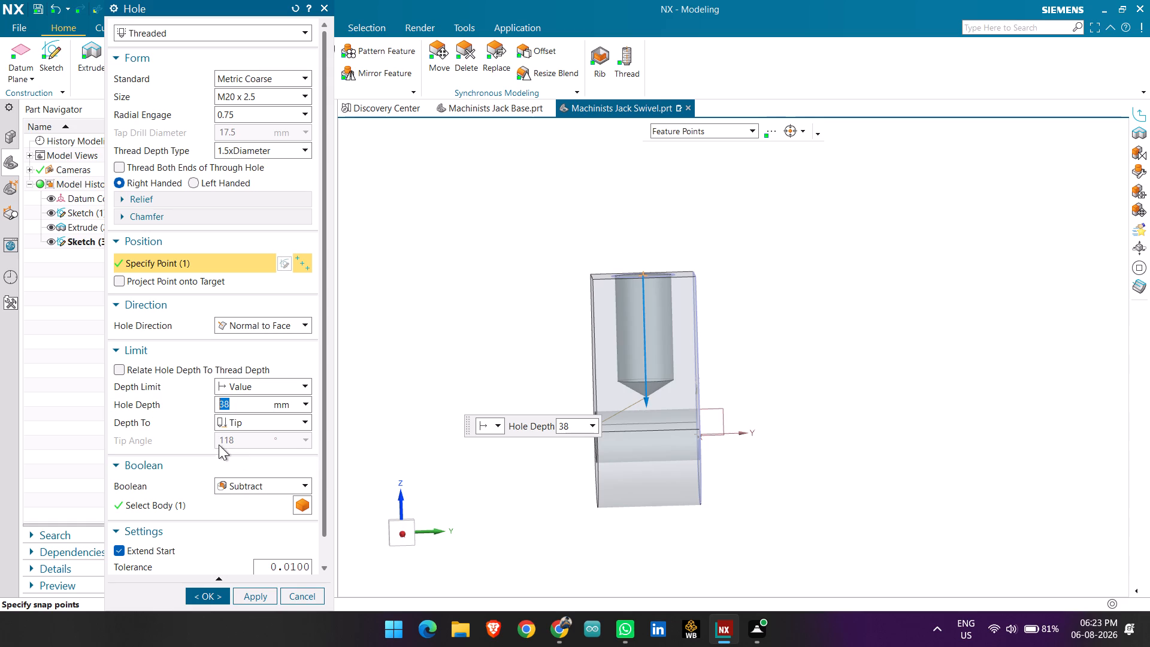
left_click(255, 419)
left_click(262, 440)
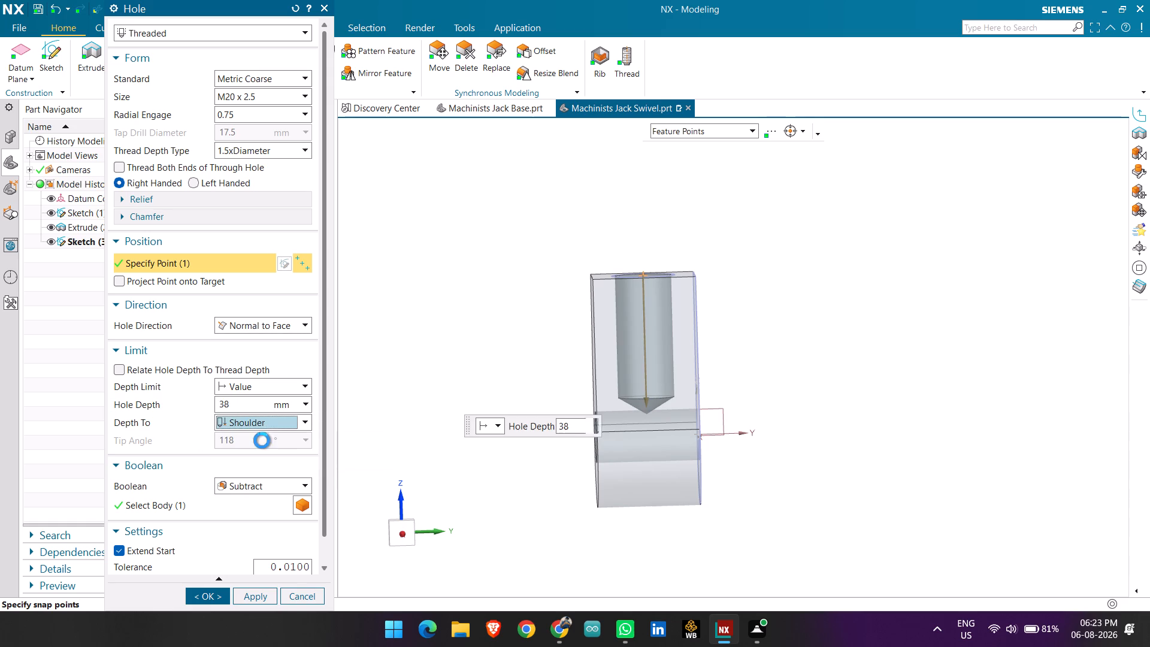
middle_click_drag(527, 492, 564, 490)
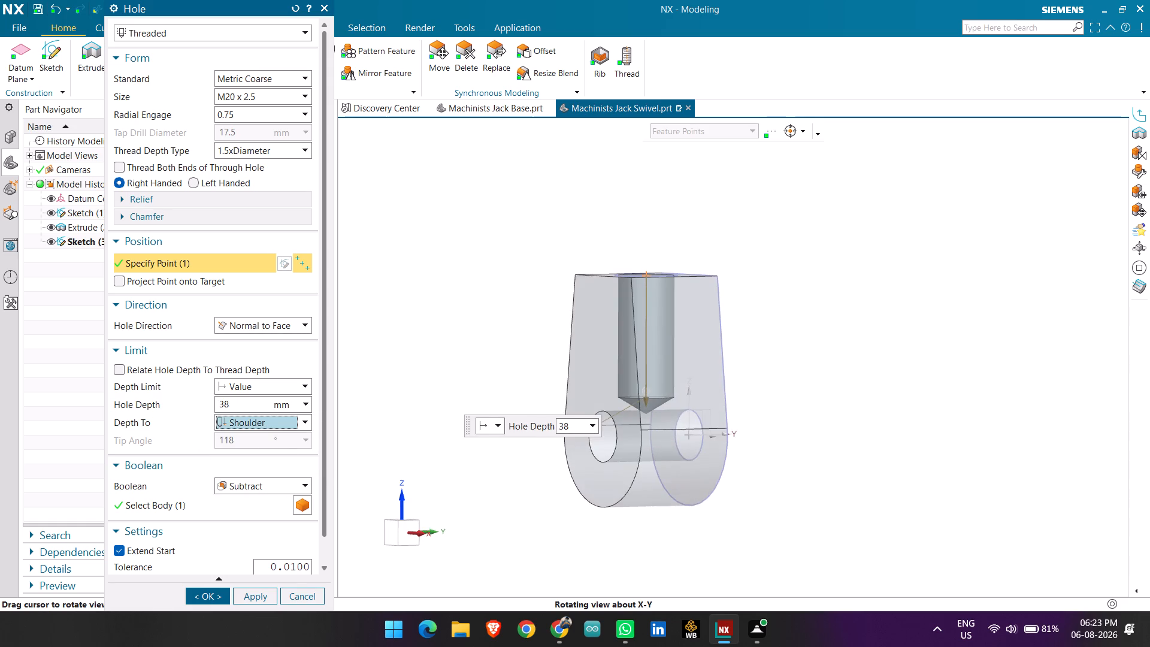
middle_click_drag(564, 490, 538, 495)
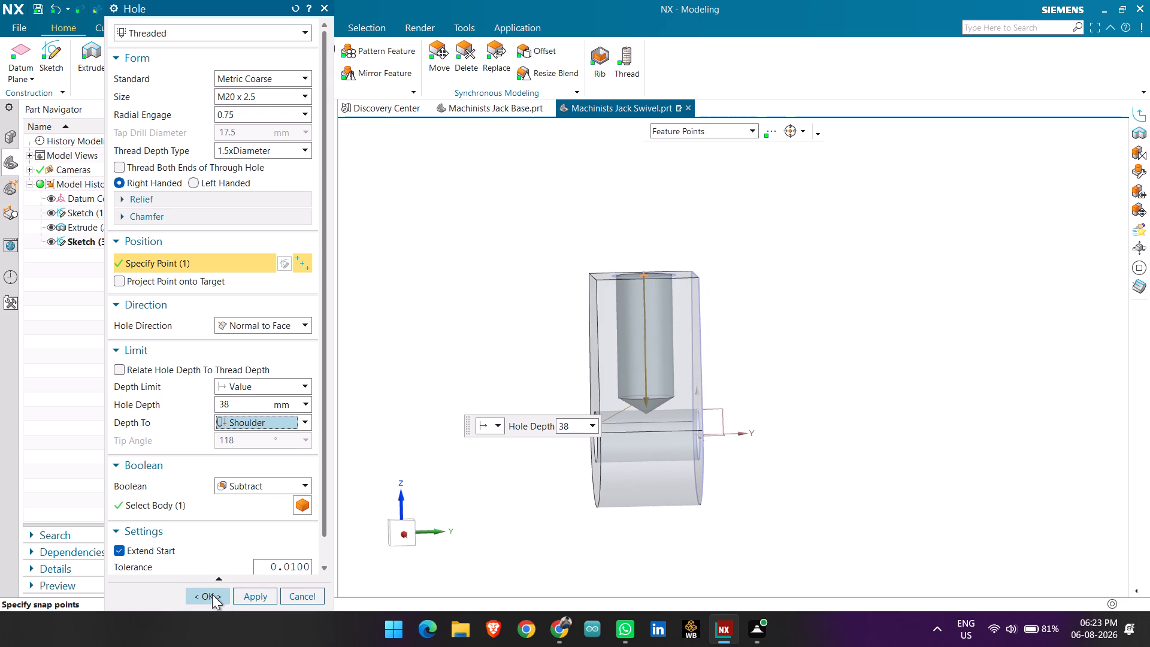
left_click(212, 594)
Set up a detailed thread on the cylindrical face of the top hole with a thread length of 38 mm.
middle_click_drag(800, 399, 791, 477)
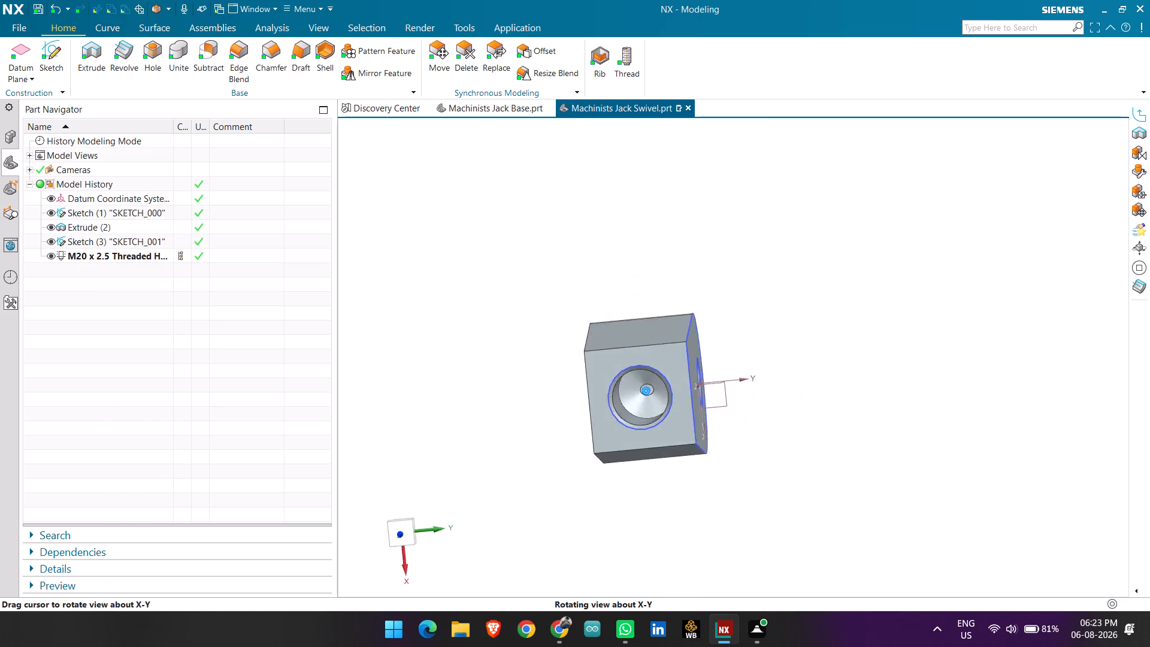
middle_click_drag(791, 477, 861, 451)
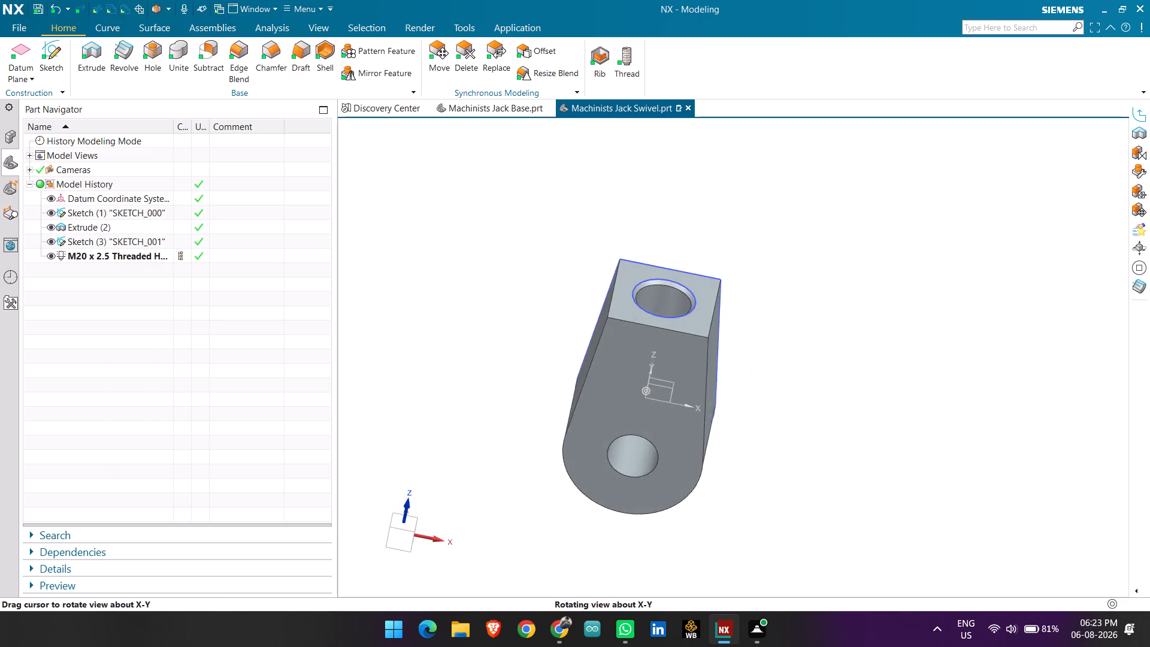
middle_click_drag(861, 451, 839, 446)
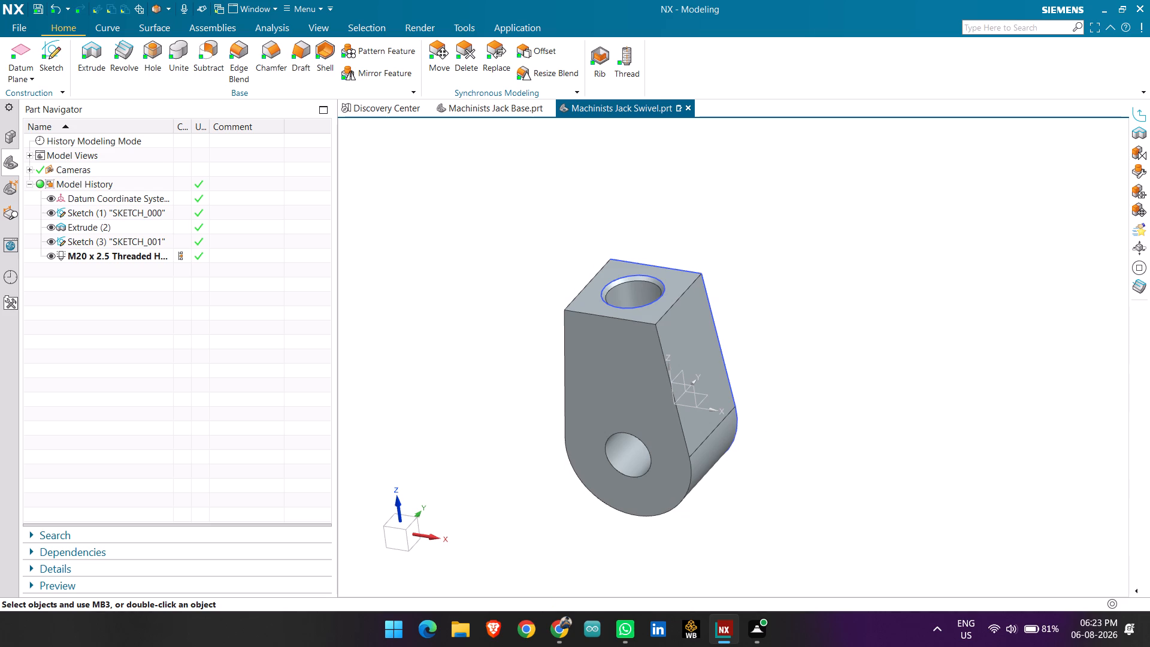
left_click(629, 56)
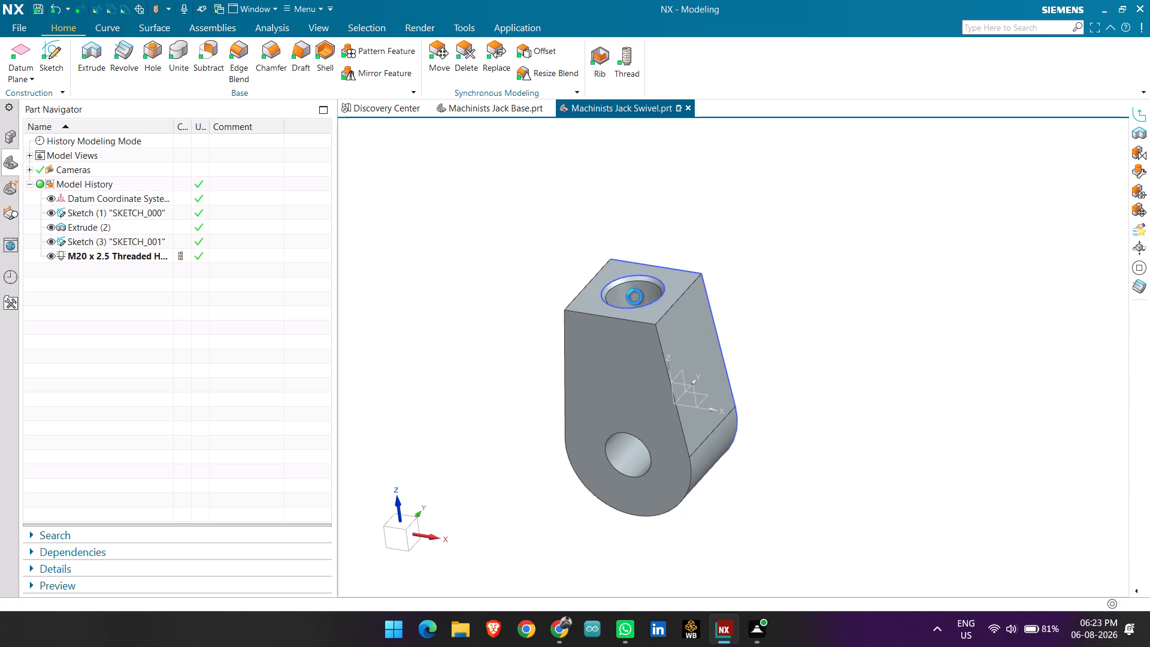
left_click(631, 294)
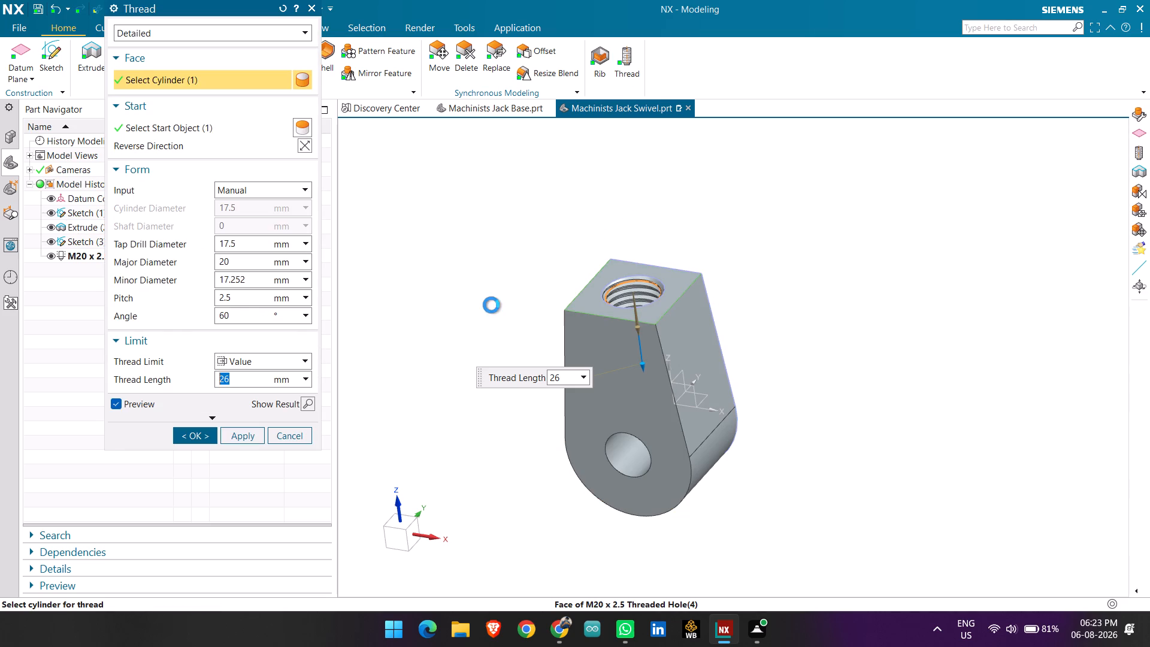
middle_click_drag(492, 285, 503, 325)
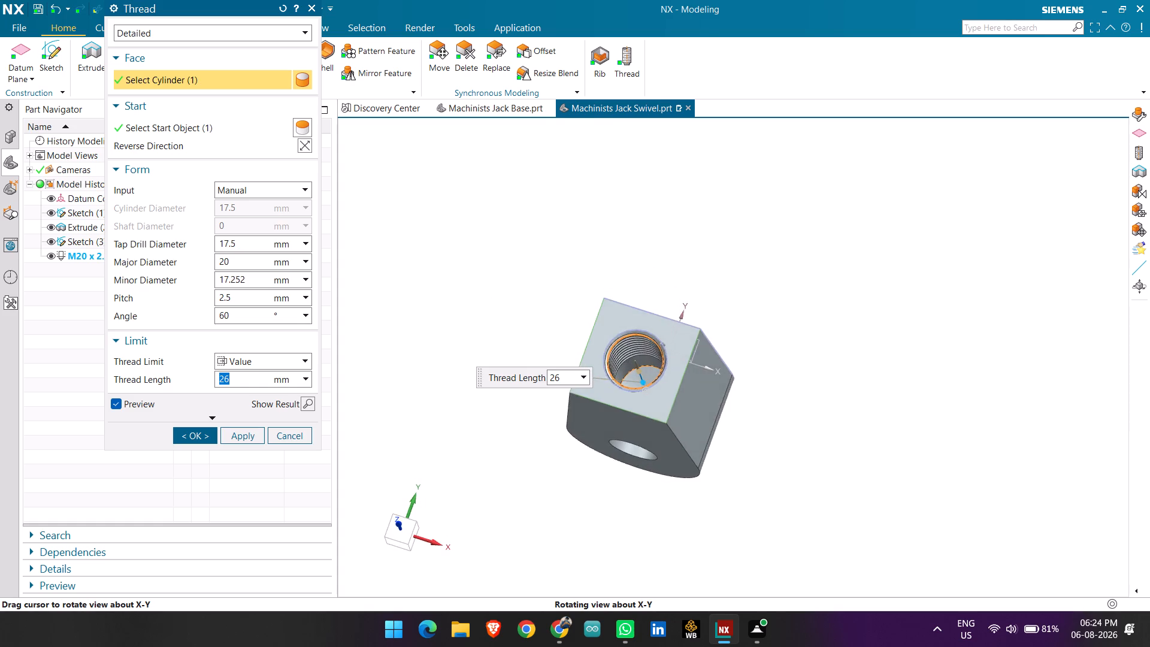
middle_click_drag(503, 325, 528, 282)
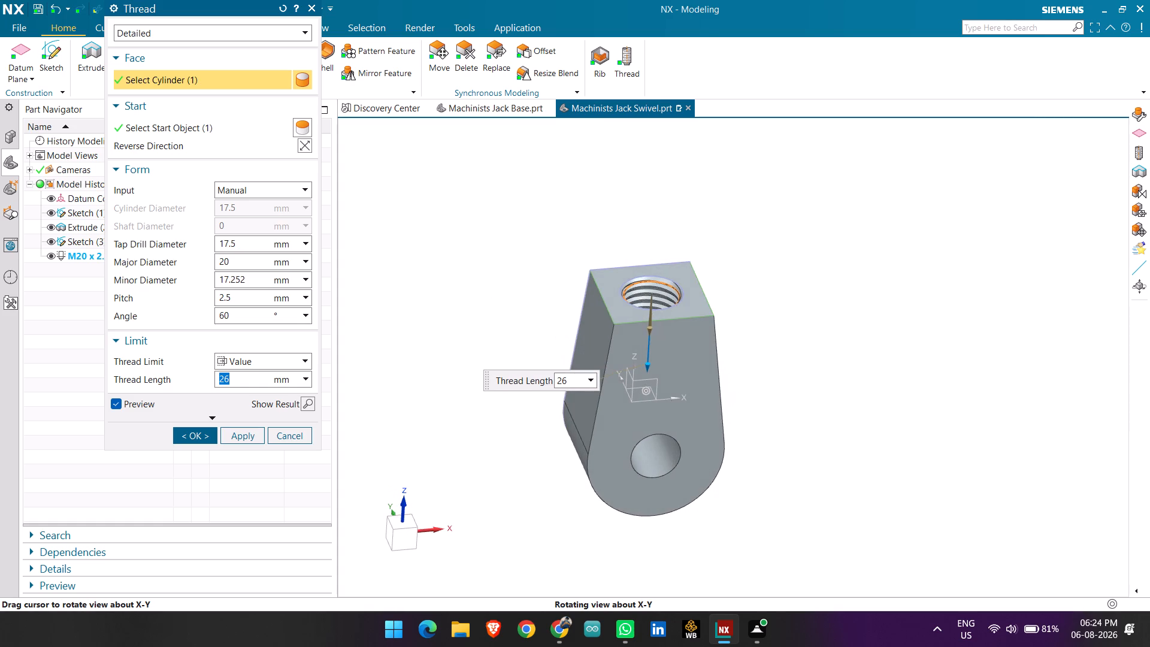
middle_click_drag(528, 282, 511, 292)
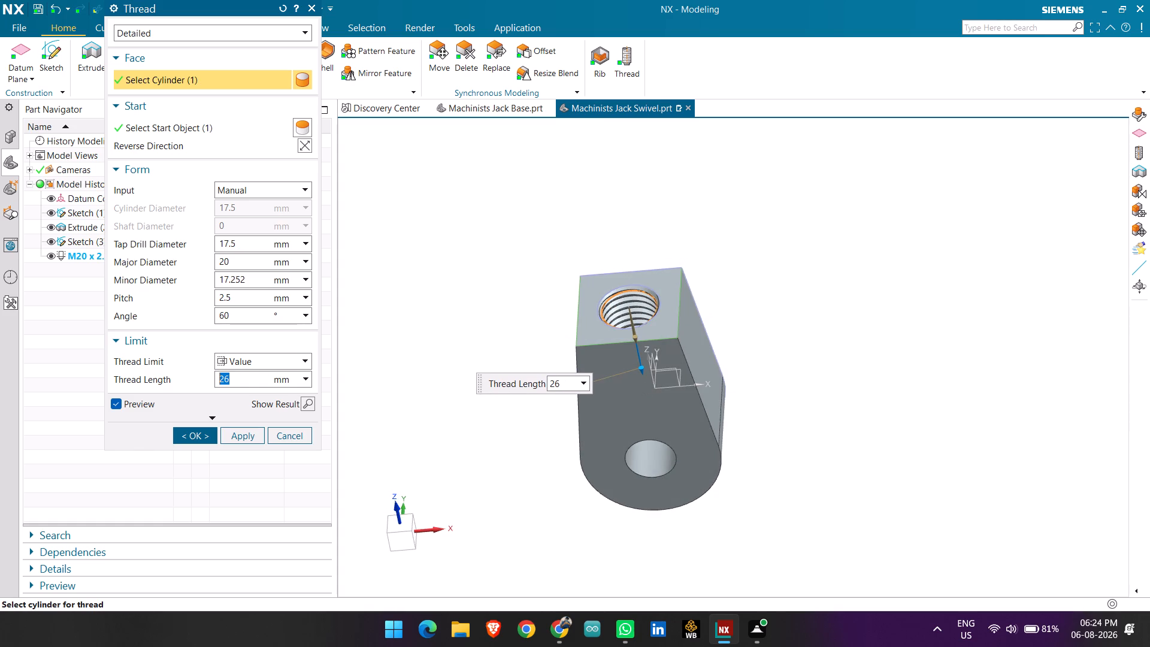
key("BackSpace")
key("3")
key("8")
key("Return")
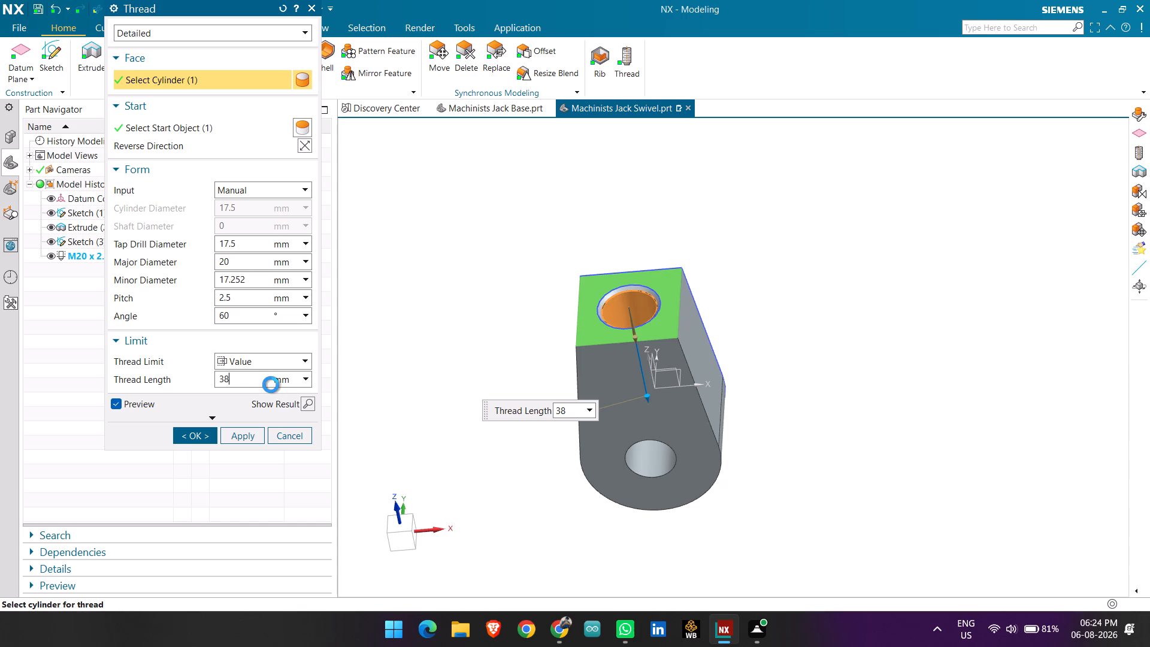
Switch the thread input to Thread Table, keeping Metric Coarse M20 x 2.5, and create the detailed thread.
middle_click_drag(703, 280, 711, 324)
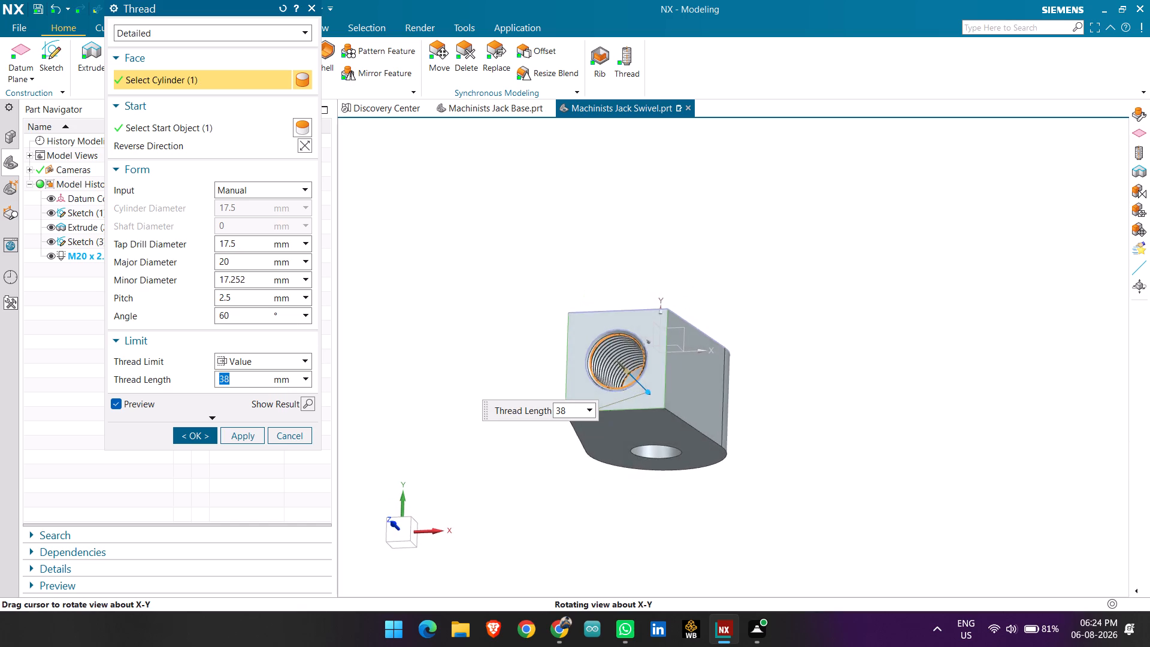
middle_click_drag(711, 324, 719, 325)
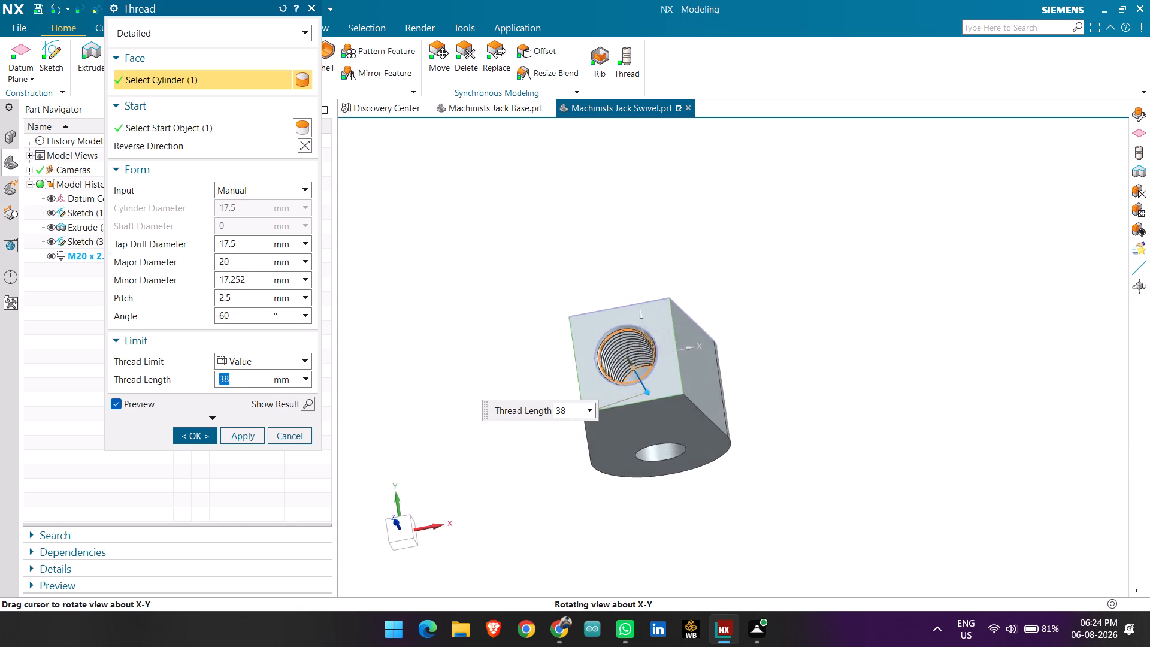
middle_click_drag(719, 325, 721, 306)
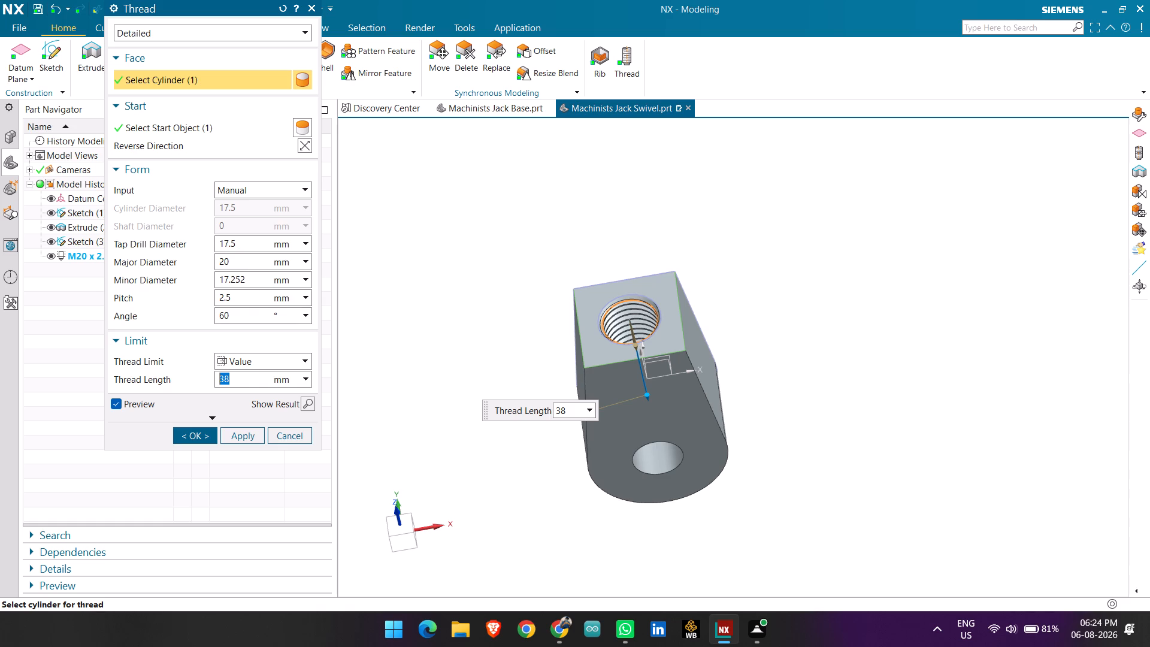
left_click(279, 187)
left_click(284, 204)
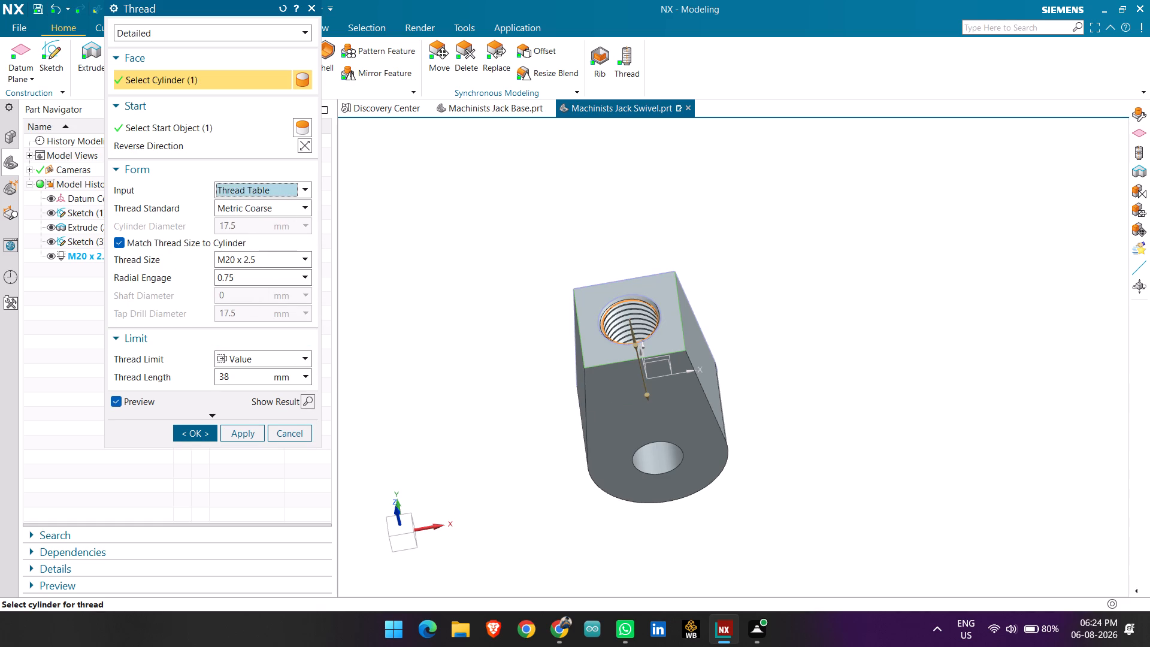
middle_click_drag(446, 358, 456, 395)
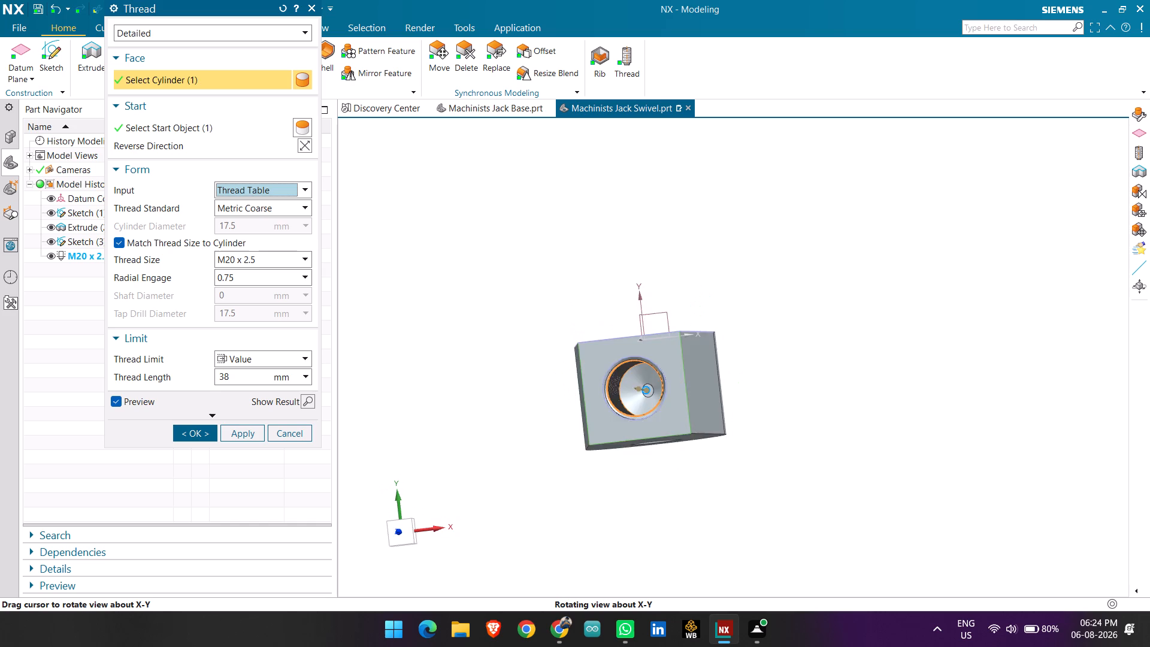
middle_click_drag(456, 395, 456, 363)
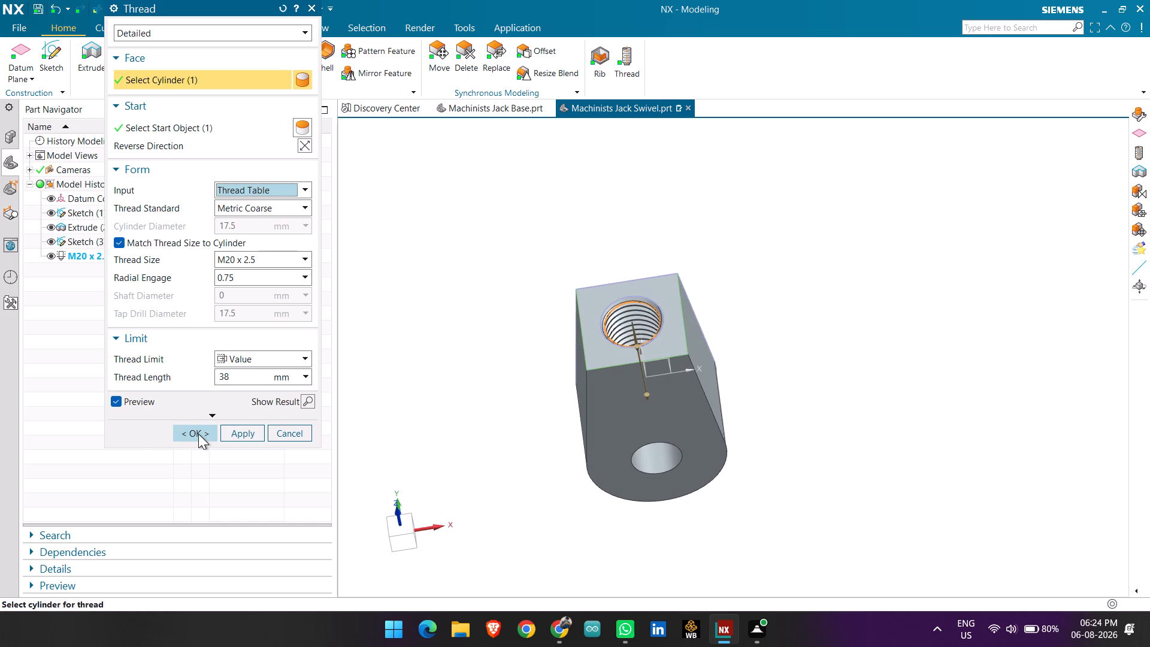
left_click(198, 434)
Inspect the detailed thread in the top hole and the swivel body from several angles.
middle_click_drag(469, 331, 483, 326)
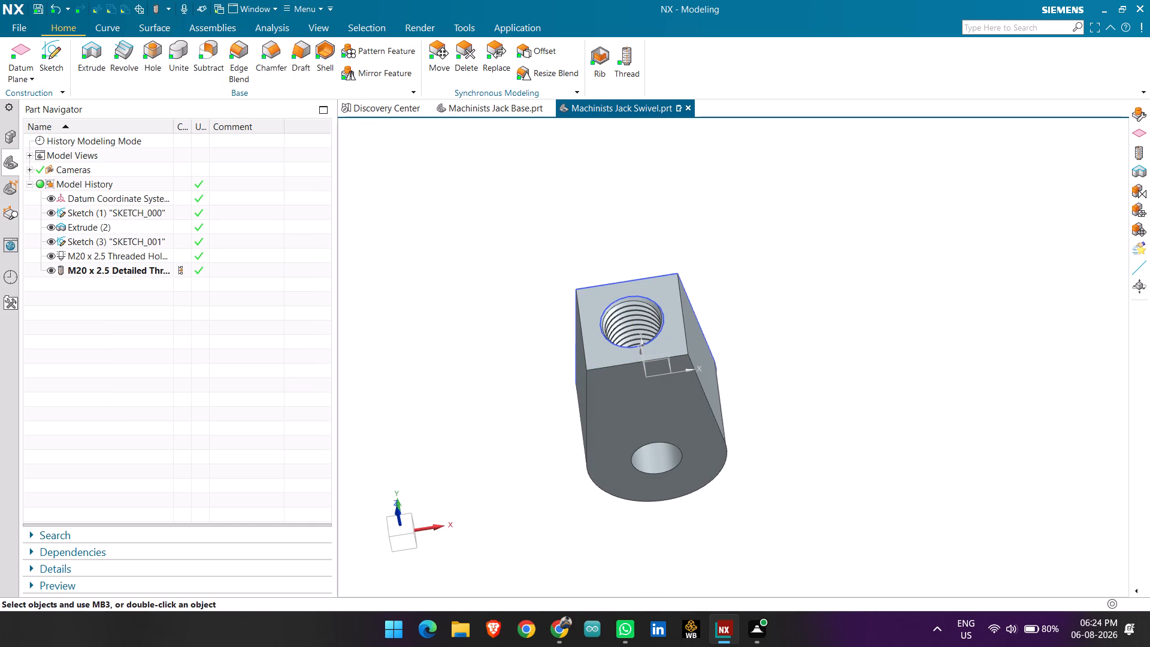
middle_click_drag(483, 326, 504, 326)
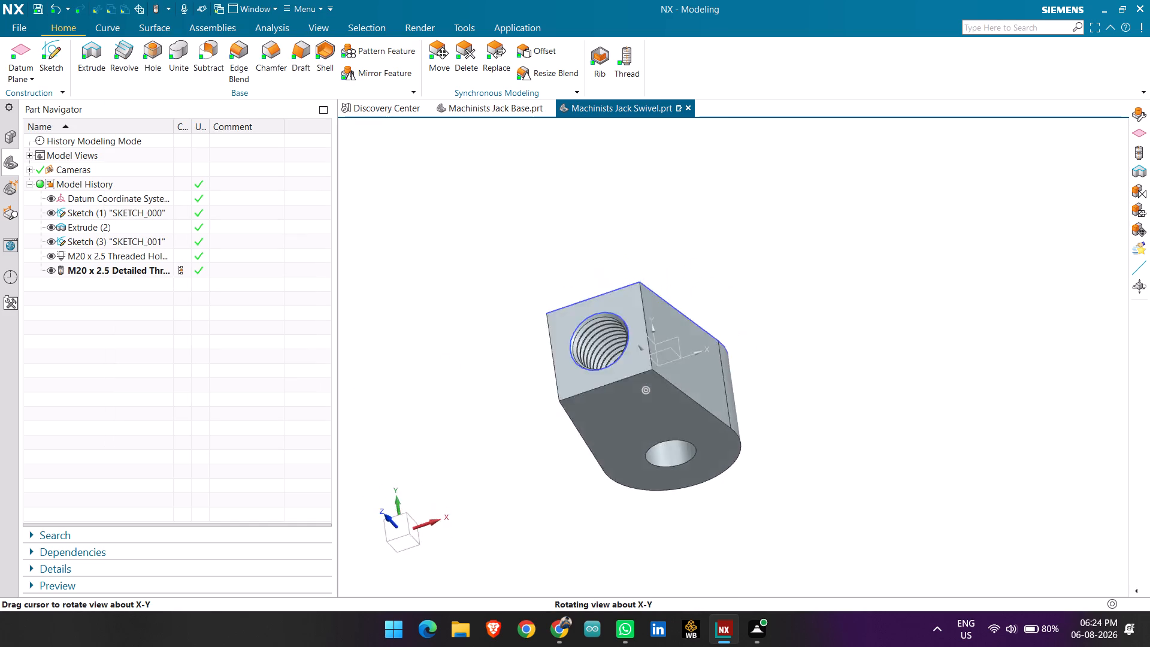
middle_click_drag(504, 326, 530, 300)
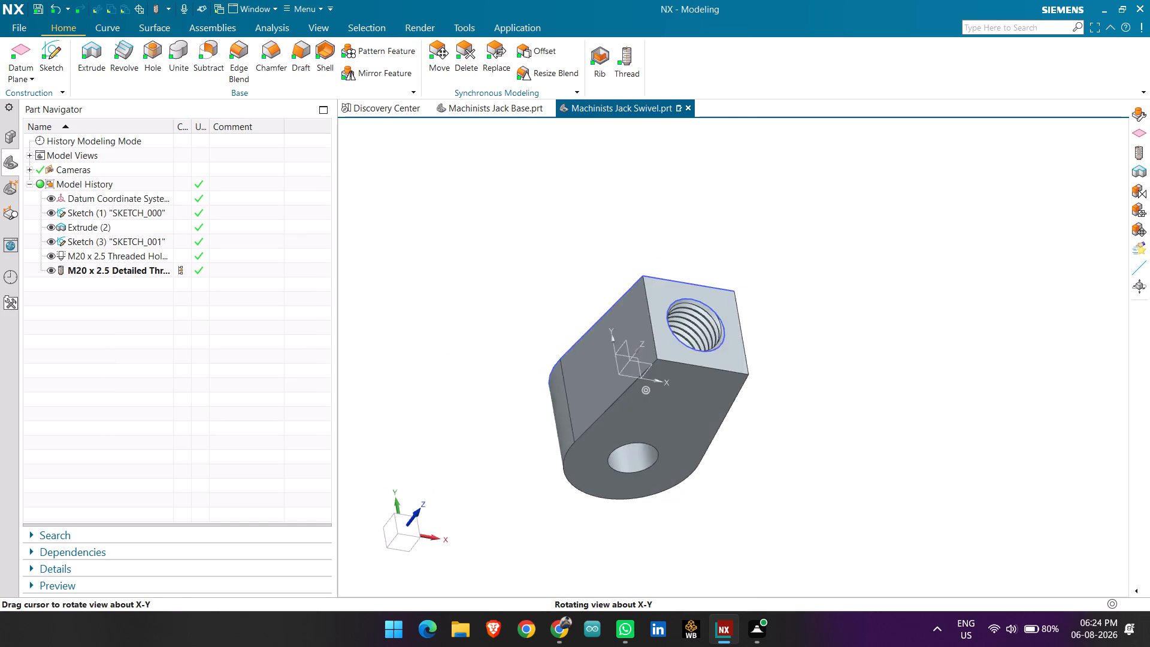
middle_click_drag(530, 300, 528, 300)
middle_click_drag(825, 307, 808, 274)
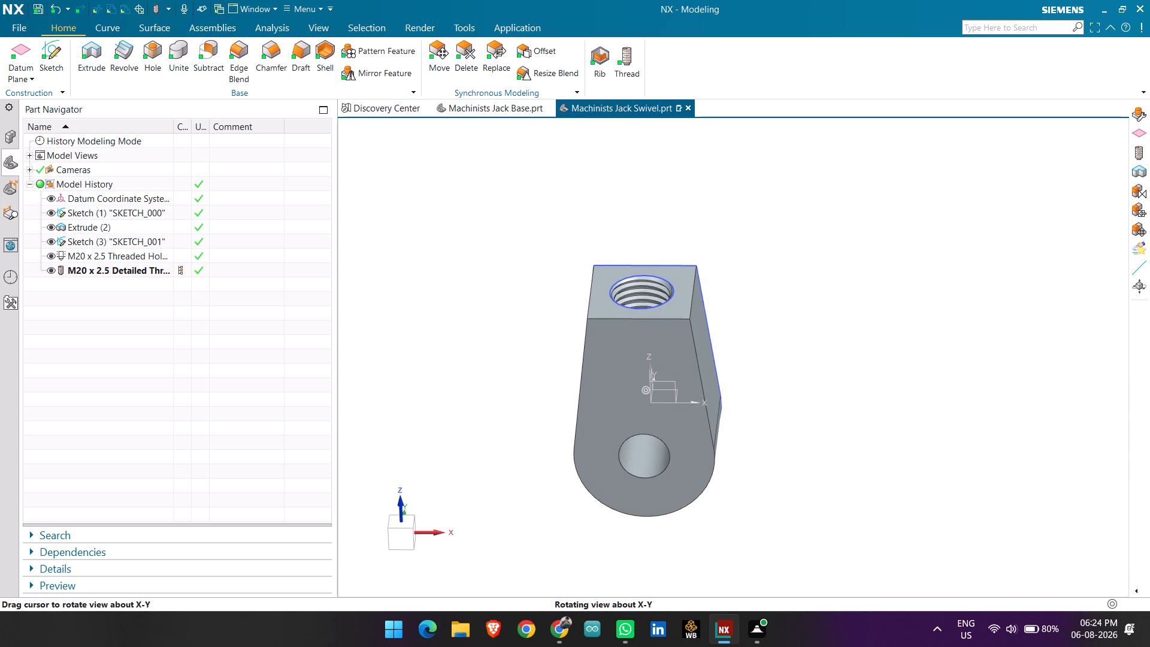
middle_click_drag(808, 274, 811, 276)
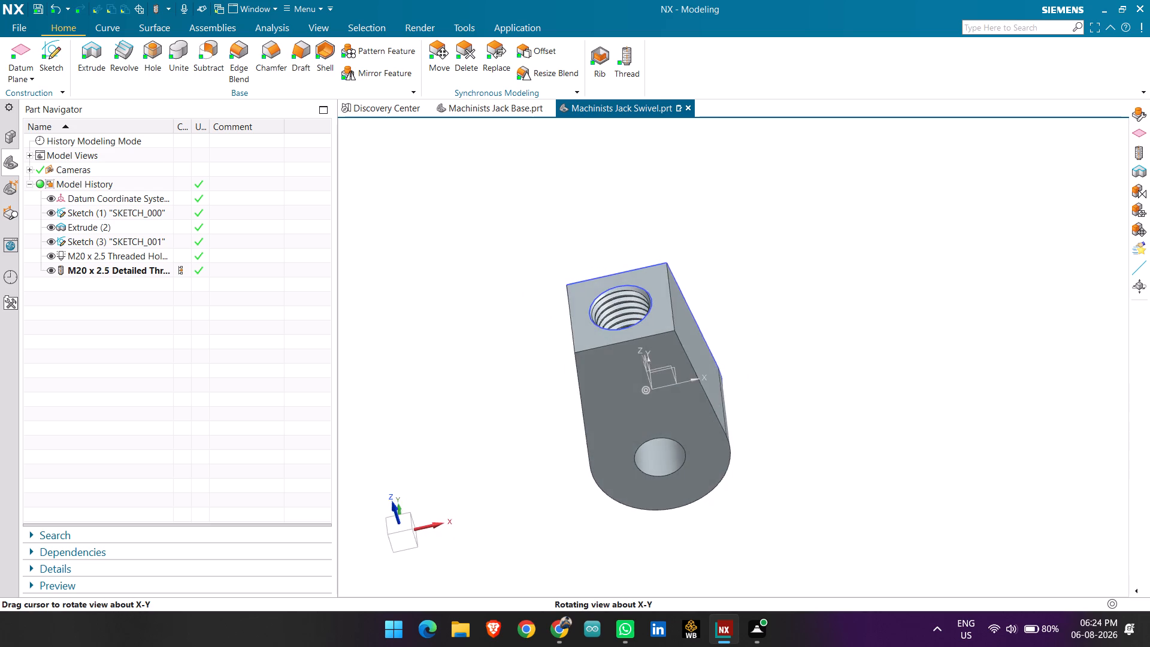
middle_click_drag(811, 276, 819, 267)
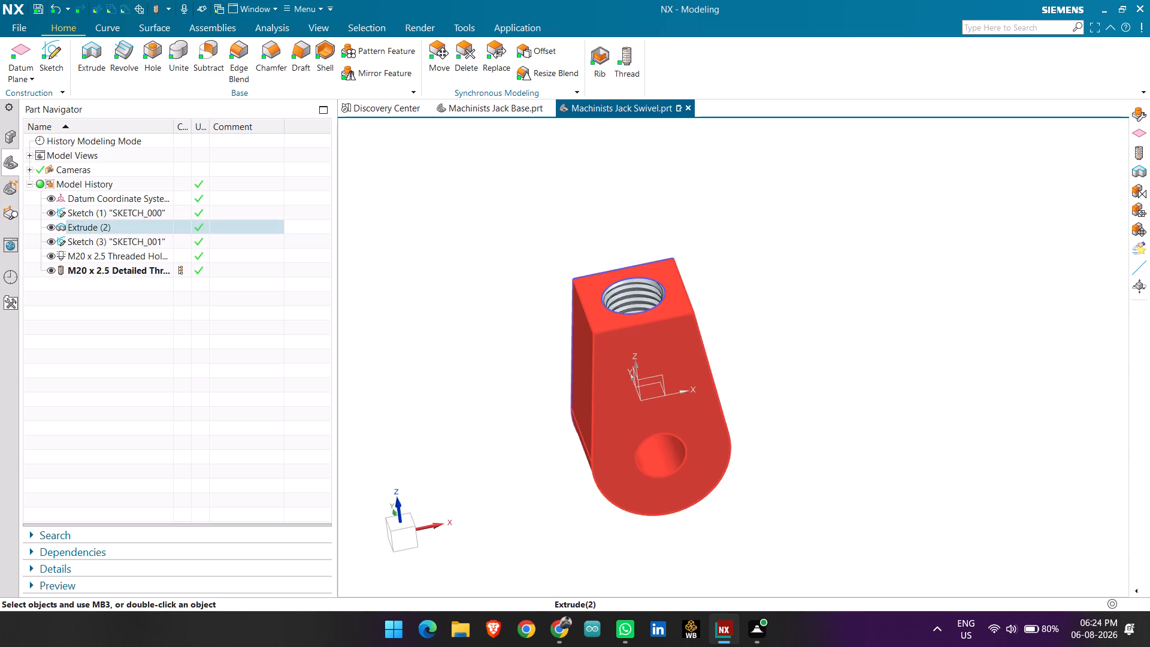
Assign the Deep Emerald face color to the swivel's extrude, M20 x 2.5 threaded hole and detailed thread.
right_click(606, 376)
left_click(662, 452)
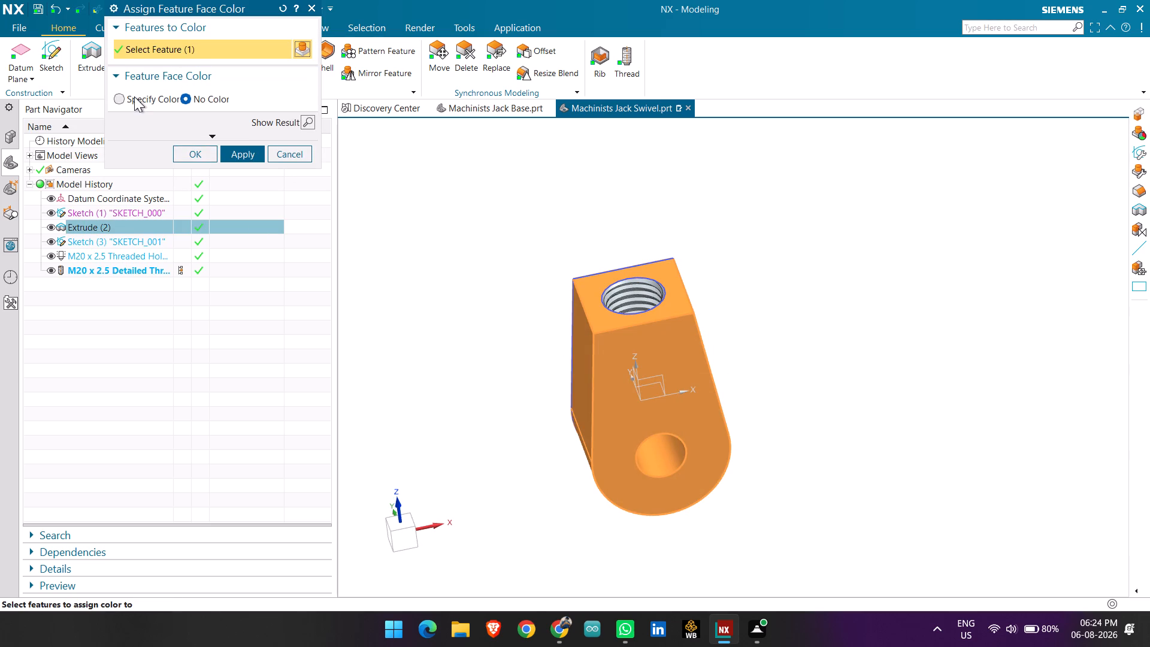
left_click(134, 96)
left_click(285, 121)
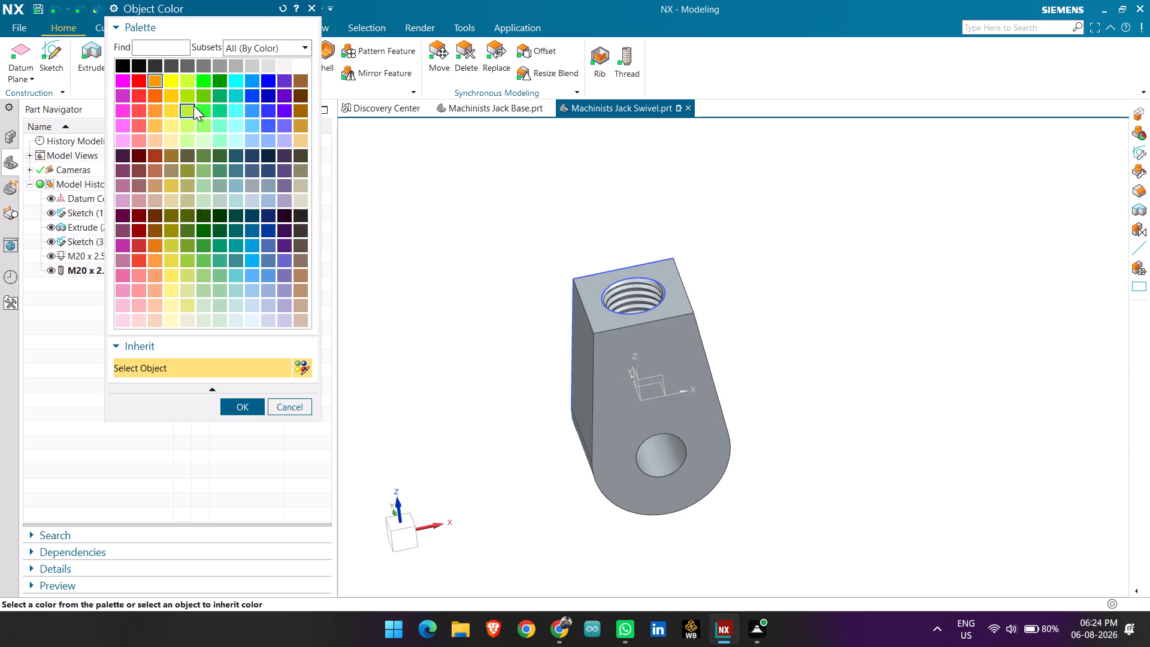
left_click(222, 92)
left_click(244, 406)
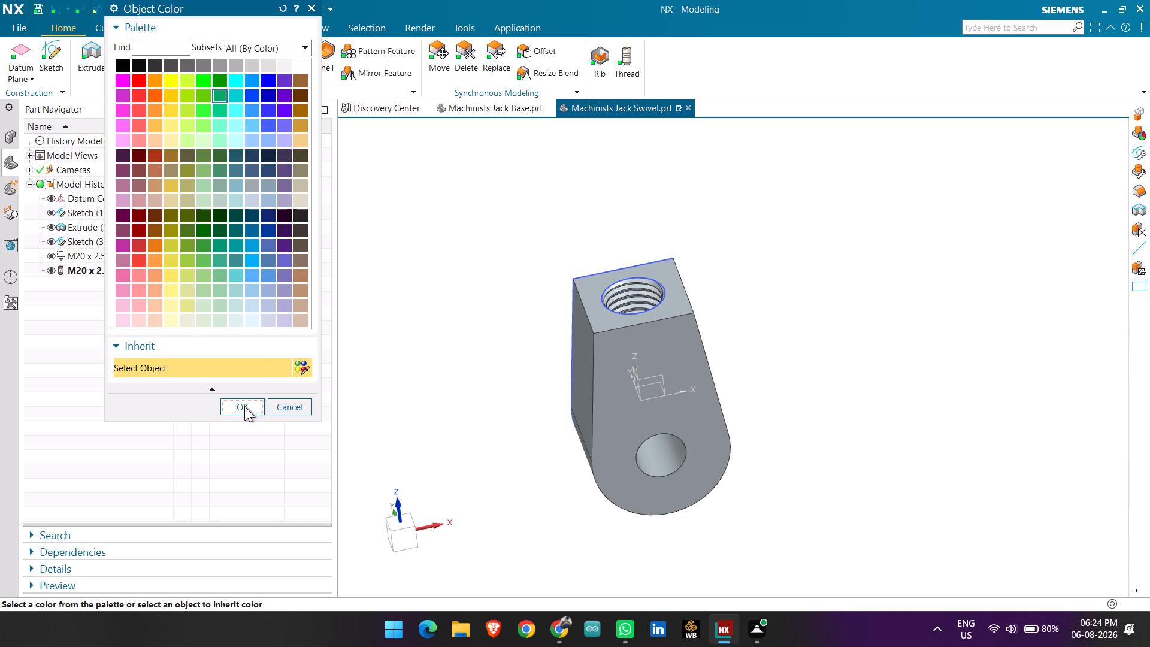
left_click(638, 301)
scroll(640, 289, "up", 6)
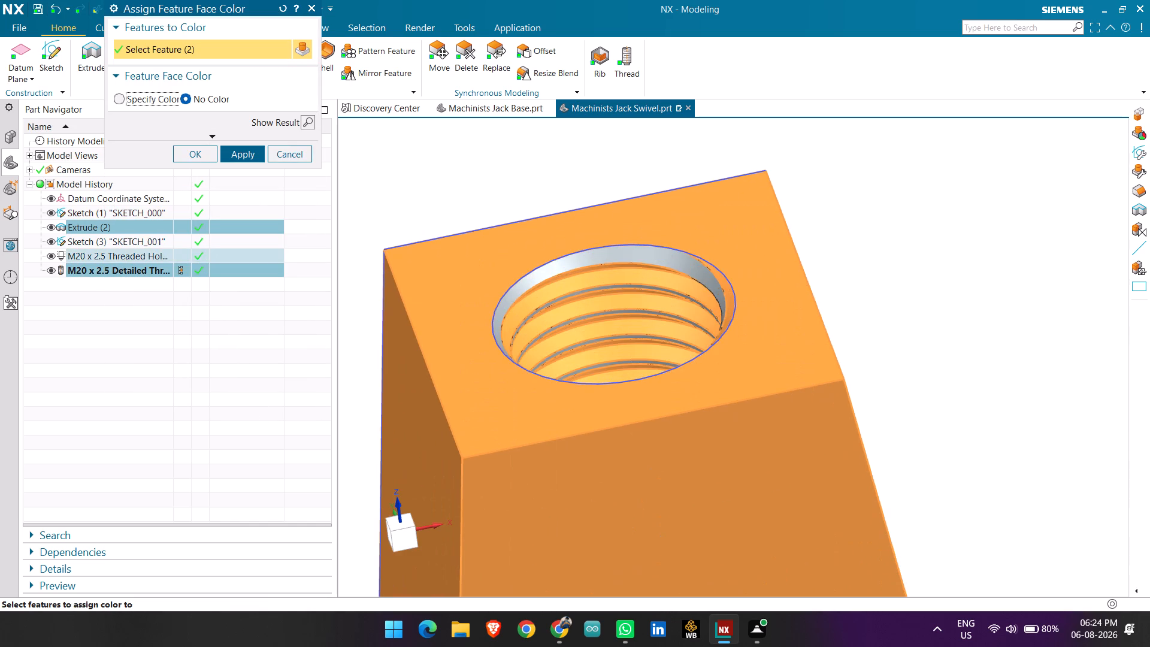
left_click(633, 259)
scroll(628, 265, "down", 3)
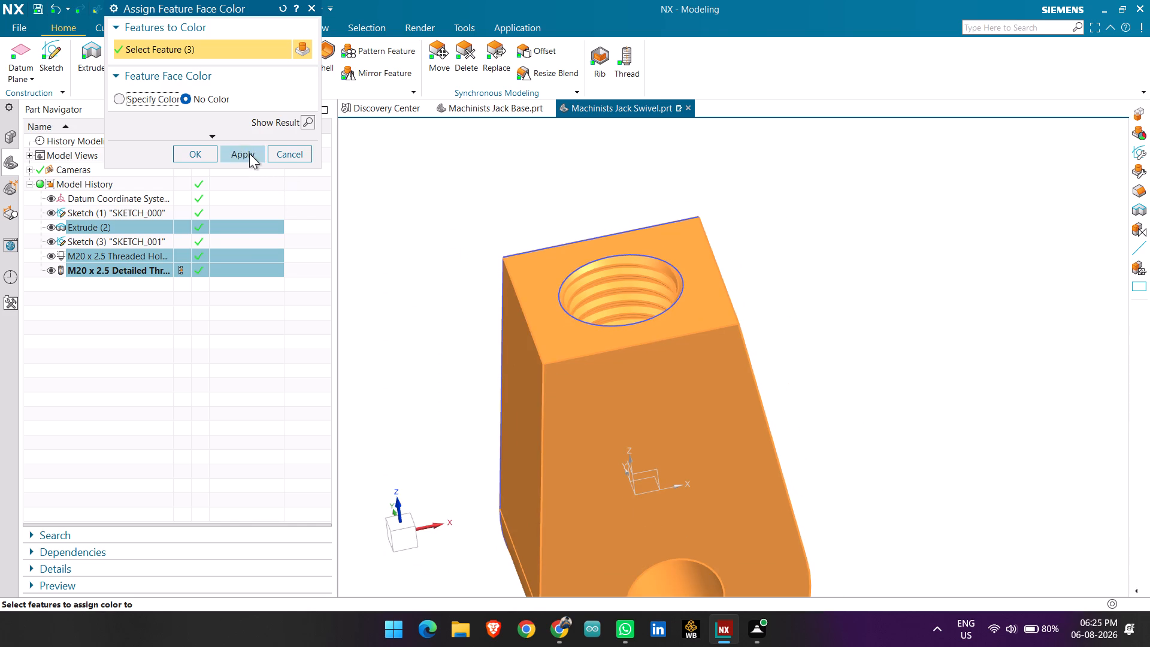
left_click(122, 96)
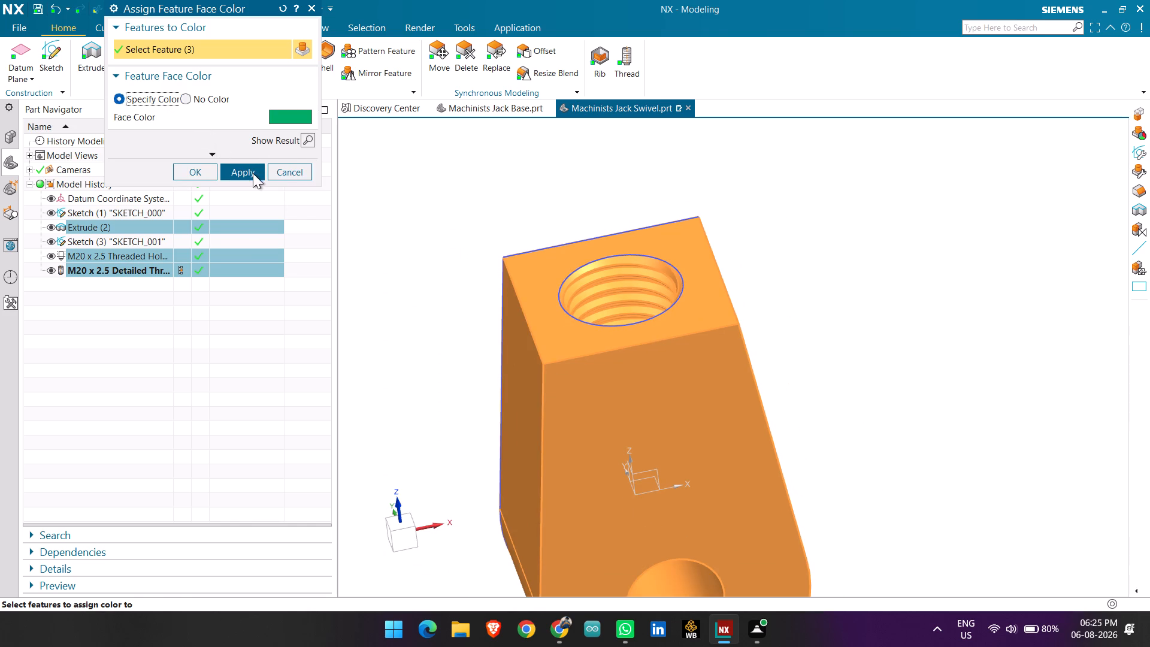
left_click(253, 173)
scroll(523, 210, "down", 2)
middle_click(598, 251)
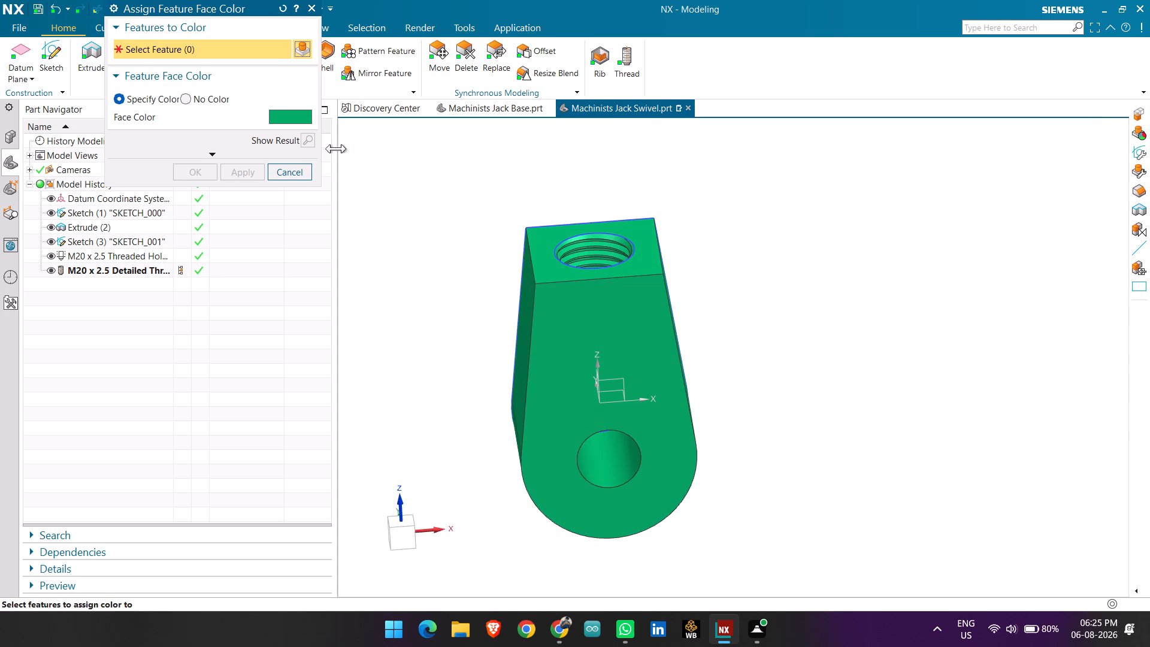
left_click(286, 170)
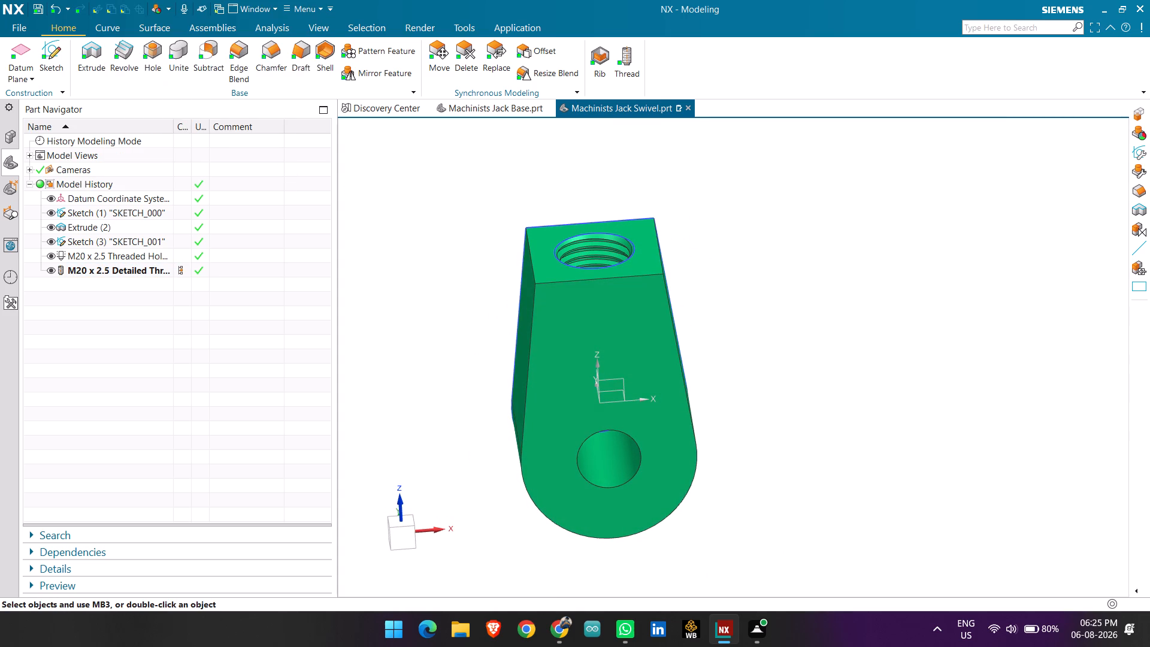
middle_click_drag(585, 219, 592, 238)
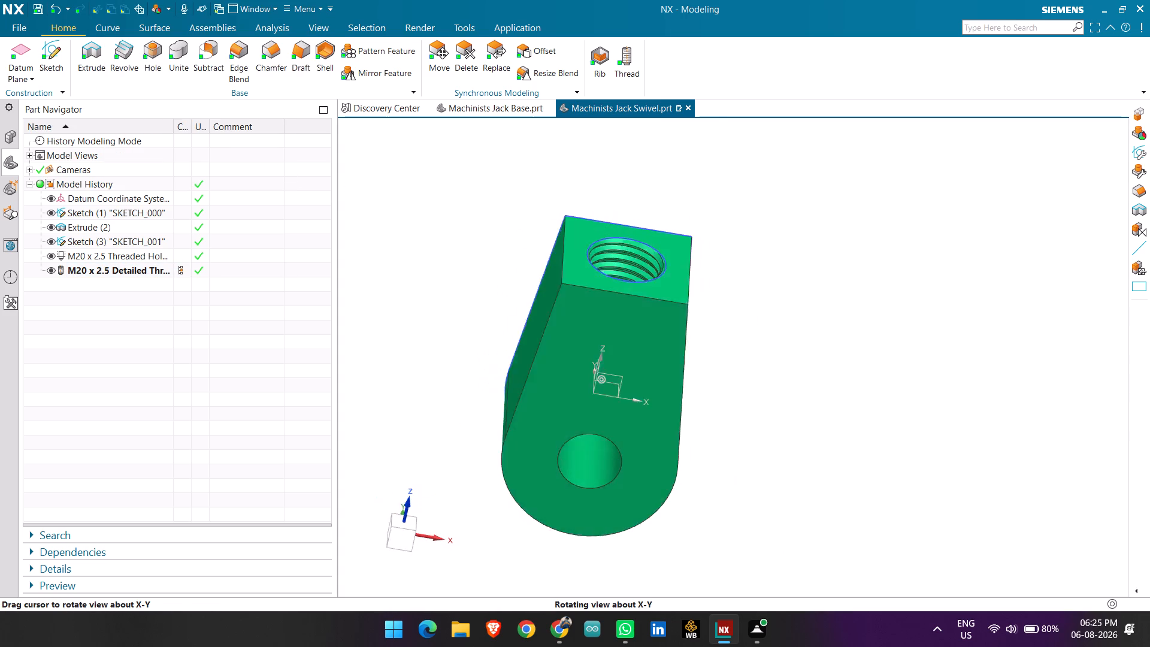
middle_click_drag(592, 238, 588, 231)
In the Machinists Jack Base part, assign a bright yellow face color to the base plate extrude, the lug extrude and its mirrored lug.
left_click(495, 107)
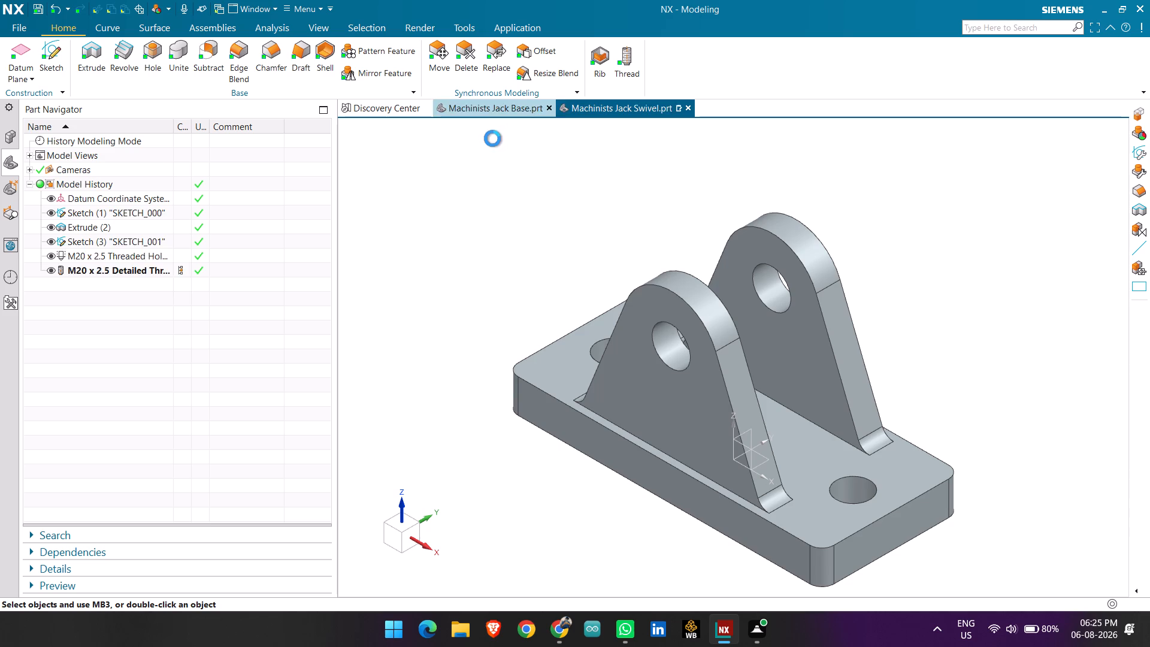
right_click(559, 386)
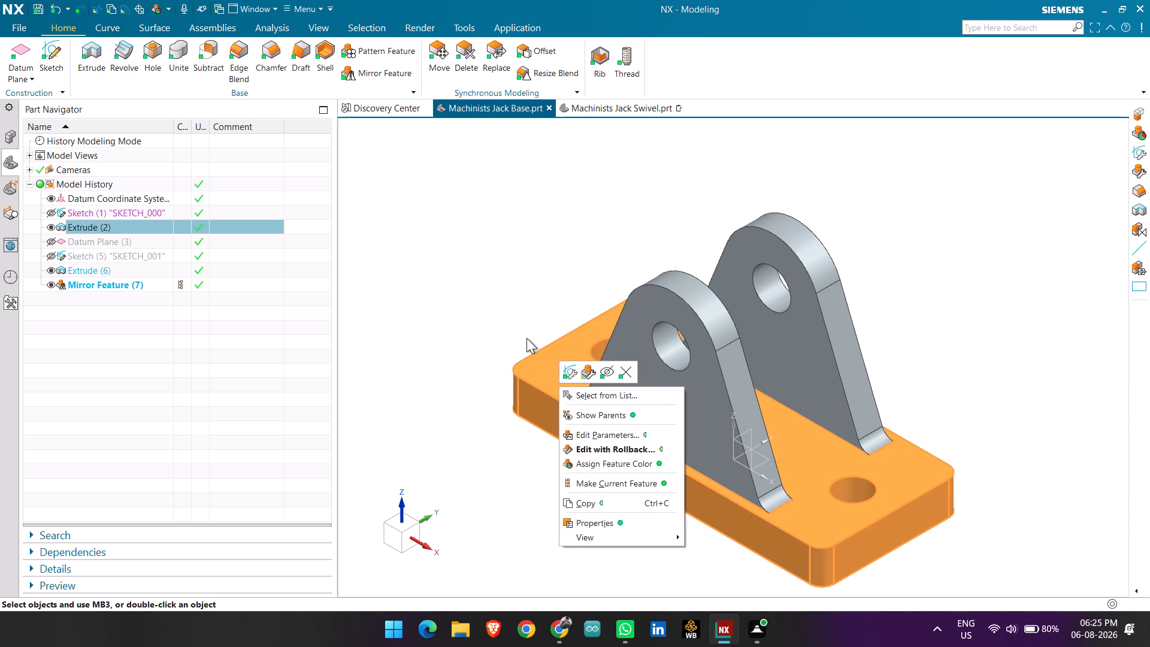
left_click(610, 461)
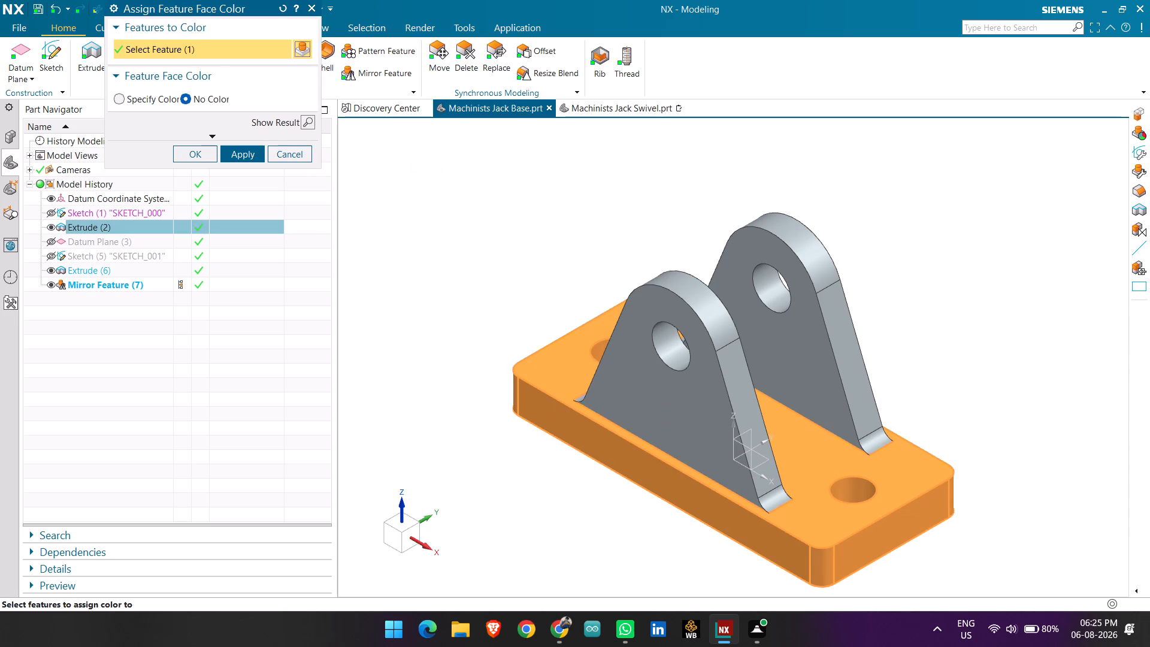
left_click(152, 103)
left_click(285, 115)
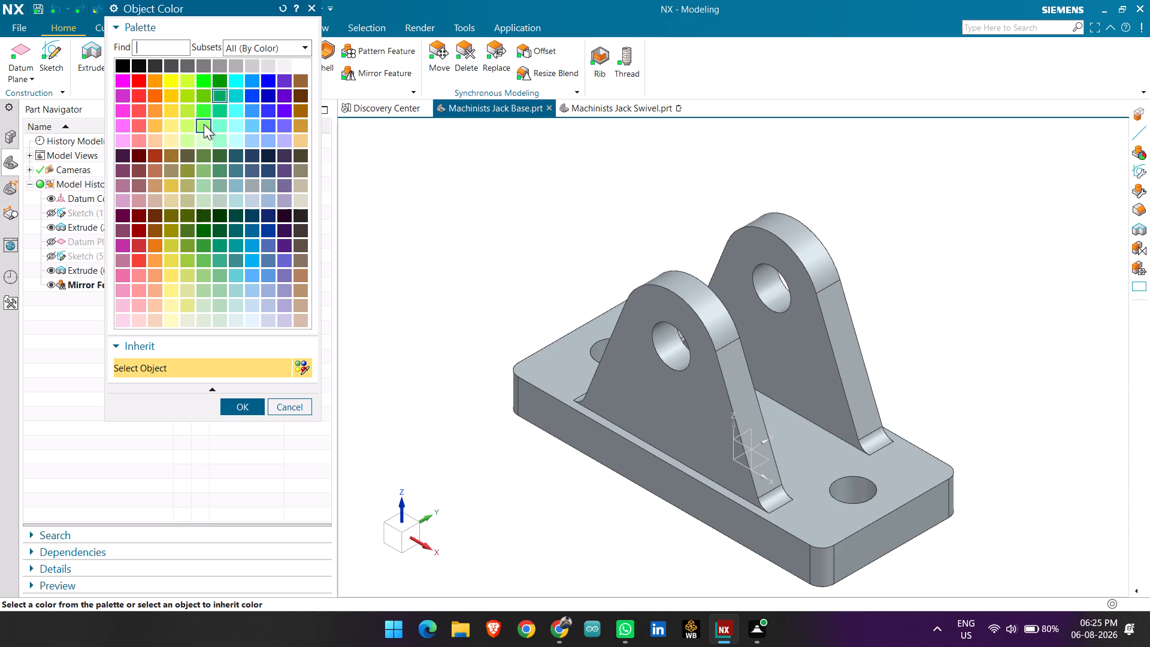
left_click(172, 79)
left_click(249, 404)
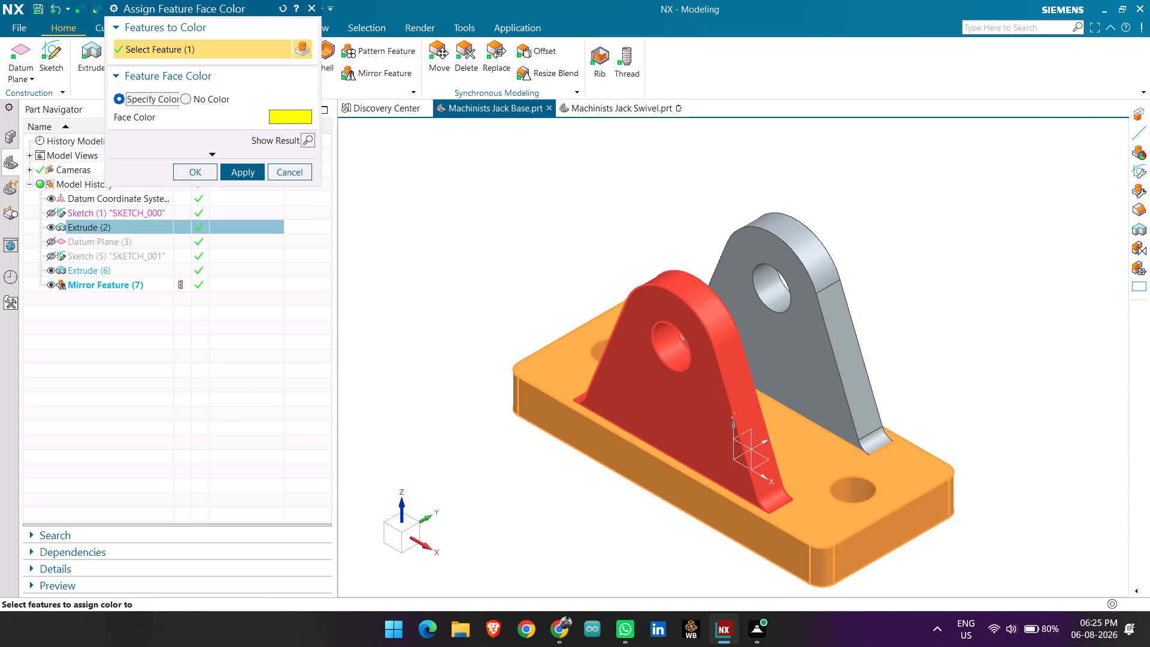
left_click(644, 397)
left_click(809, 362)
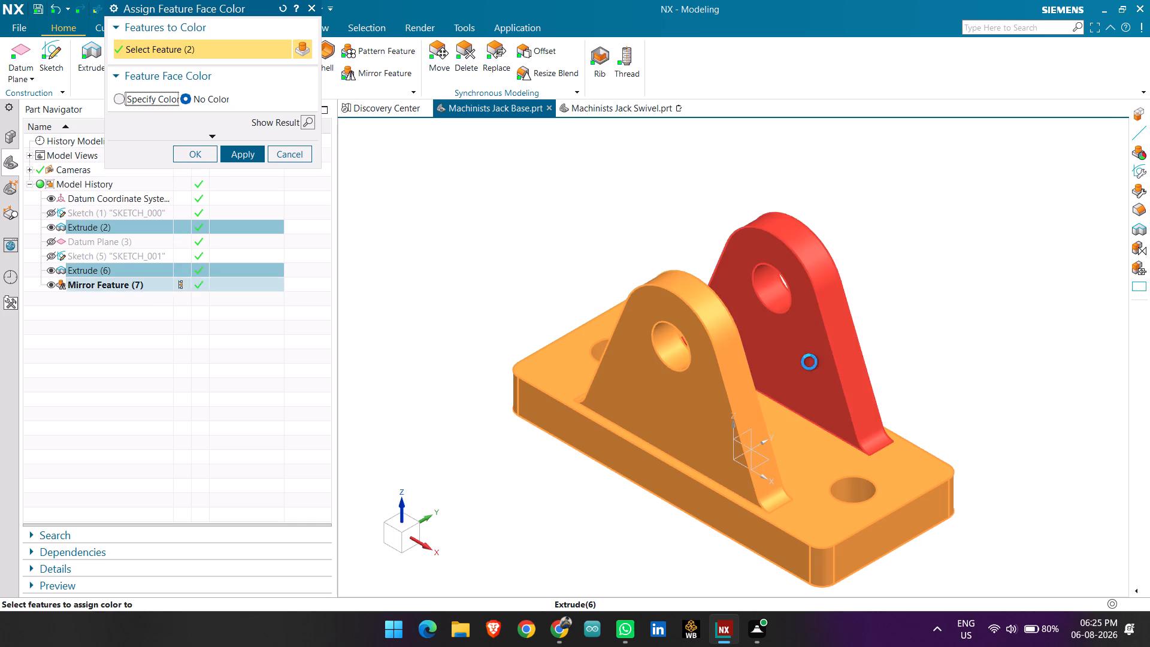
middle_click_drag(920, 355, 861, 323)
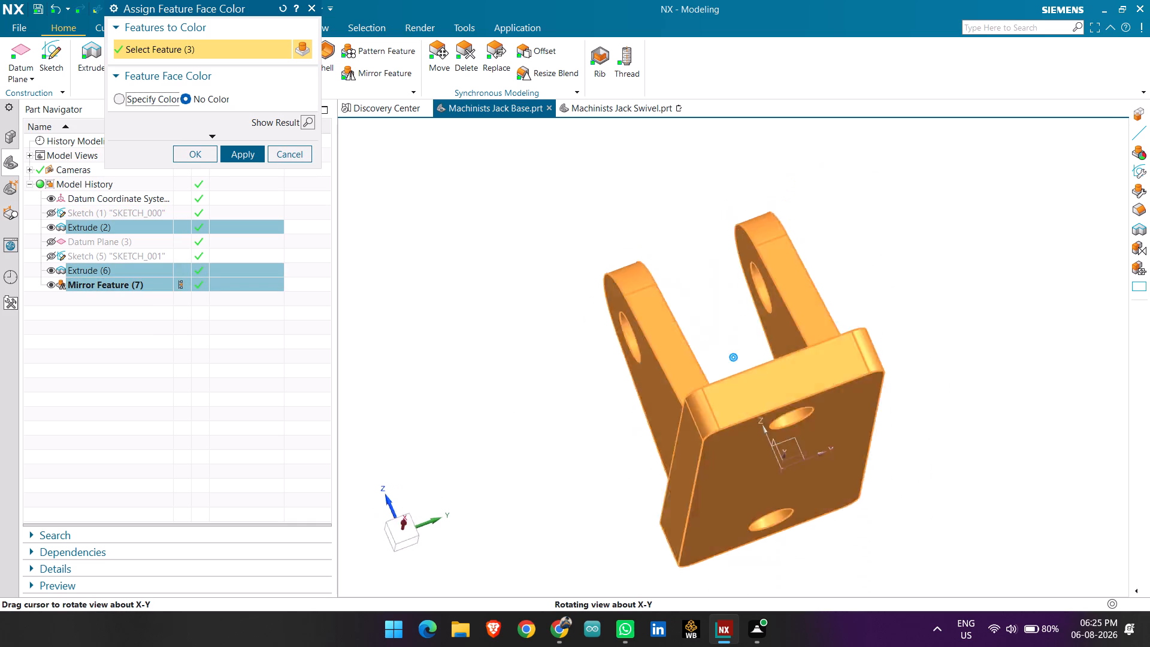
middle_click_drag(861, 323, 913, 329)
scroll(909, 330, "down", 1)
left_click(129, 100)
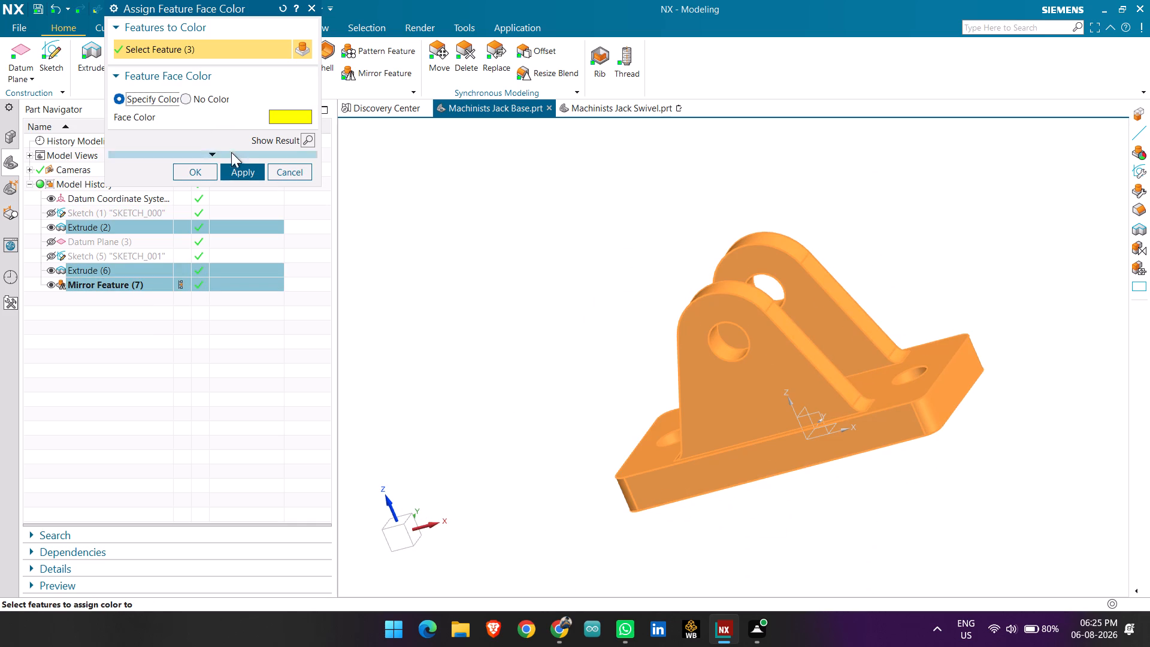
left_click(231, 167)
middle_click_drag(570, 236, 614, 284)
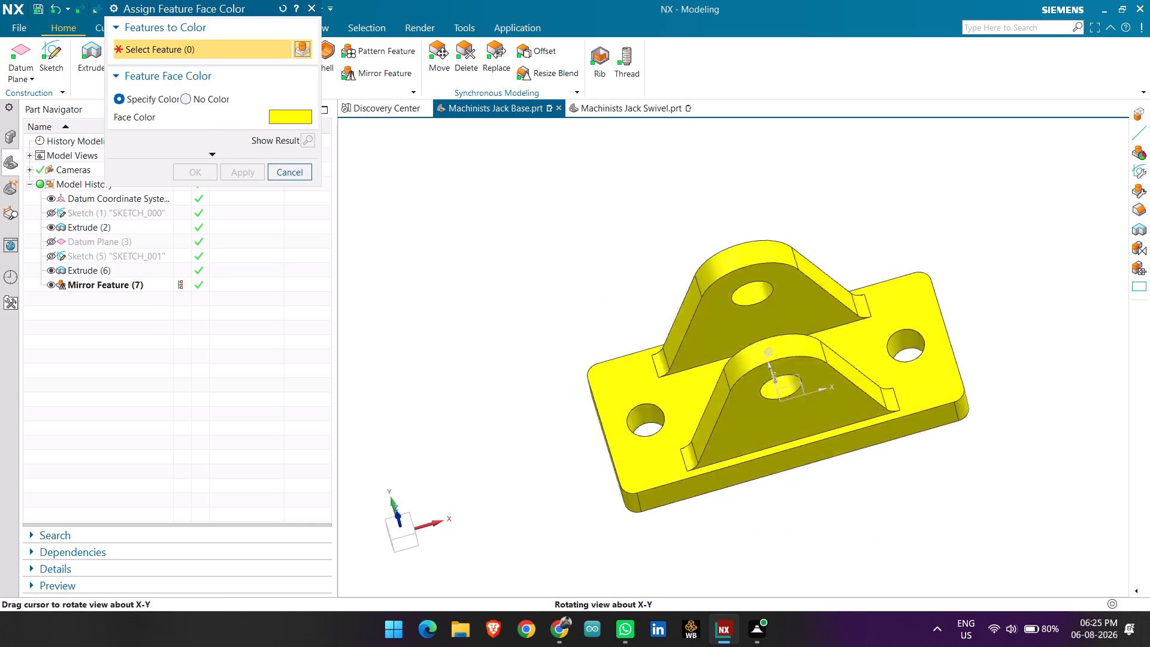
middle_click_drag(614, 284, 612, 249)
left_click(550, 264)
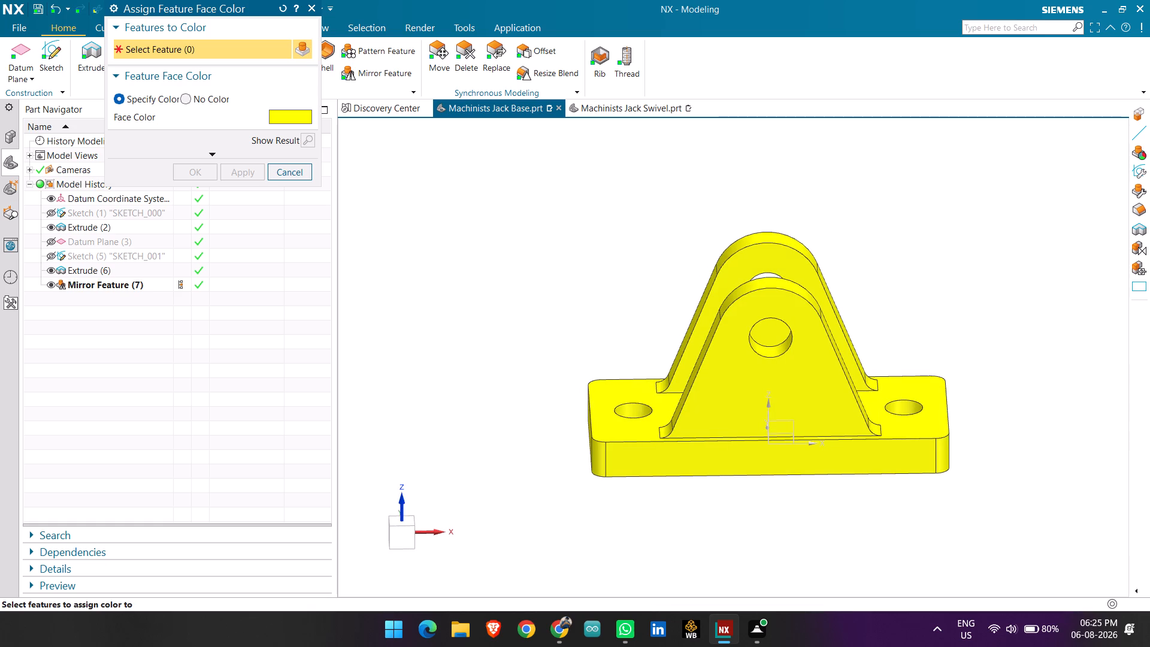
left_click(283, 173)
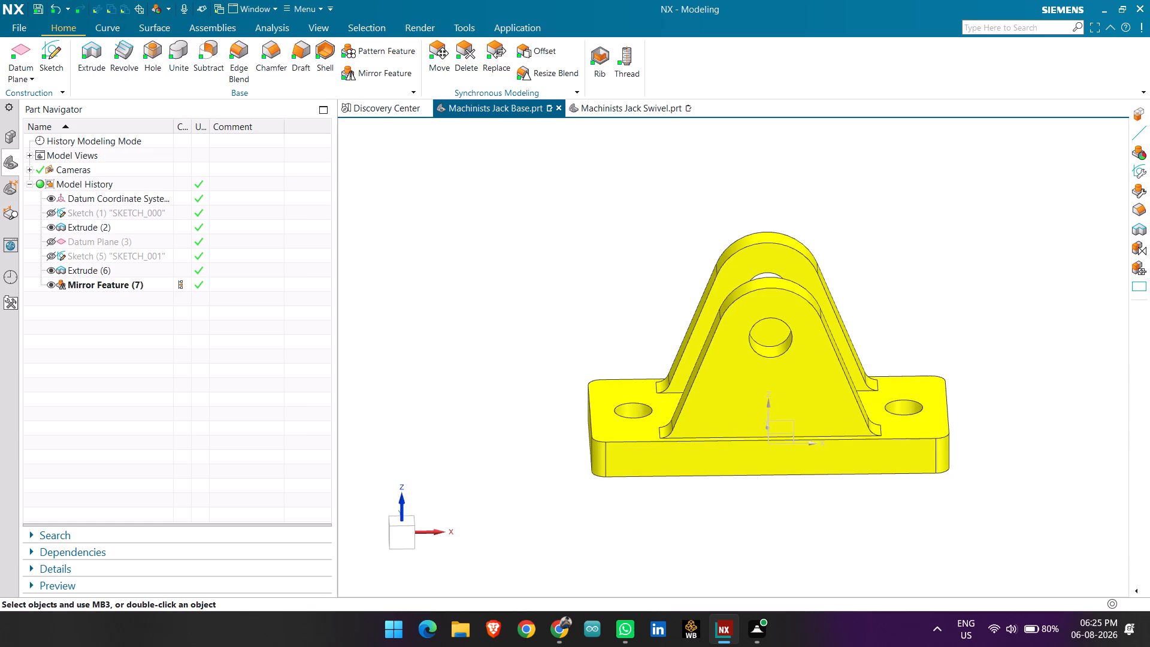
Save the Machinists Jack Base part and the Machinists Jack Swivel part.
key("ctrl+s")
left_click(600, 112)
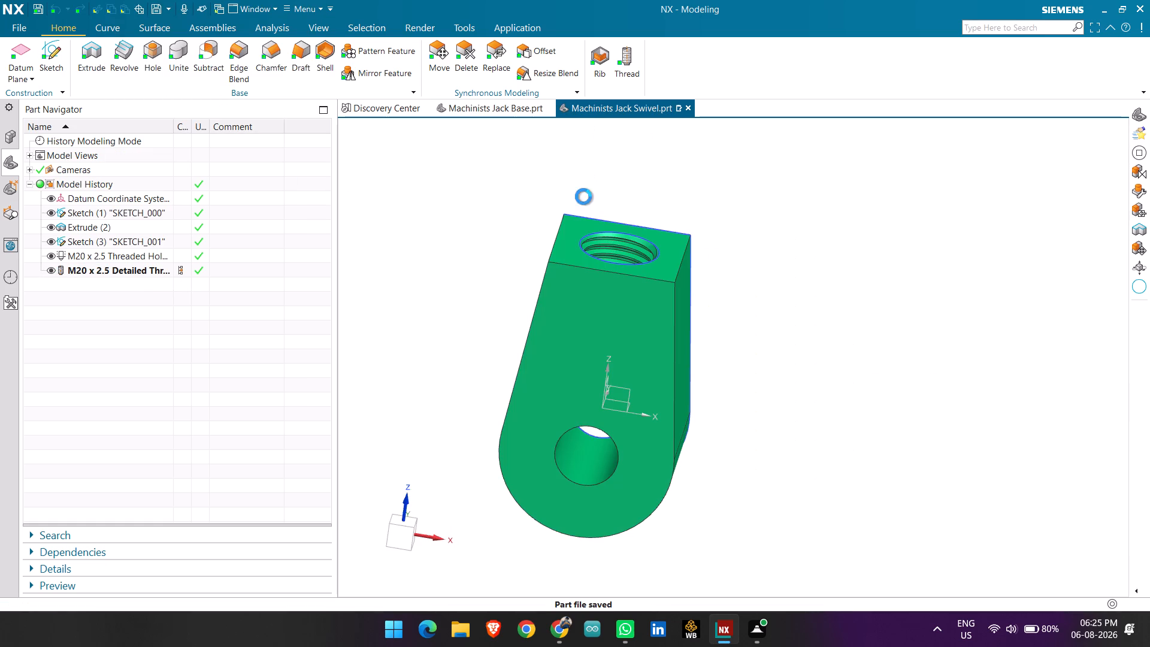
middle_click_drag(529, 284, 493, 274)
key("ctrl+s")
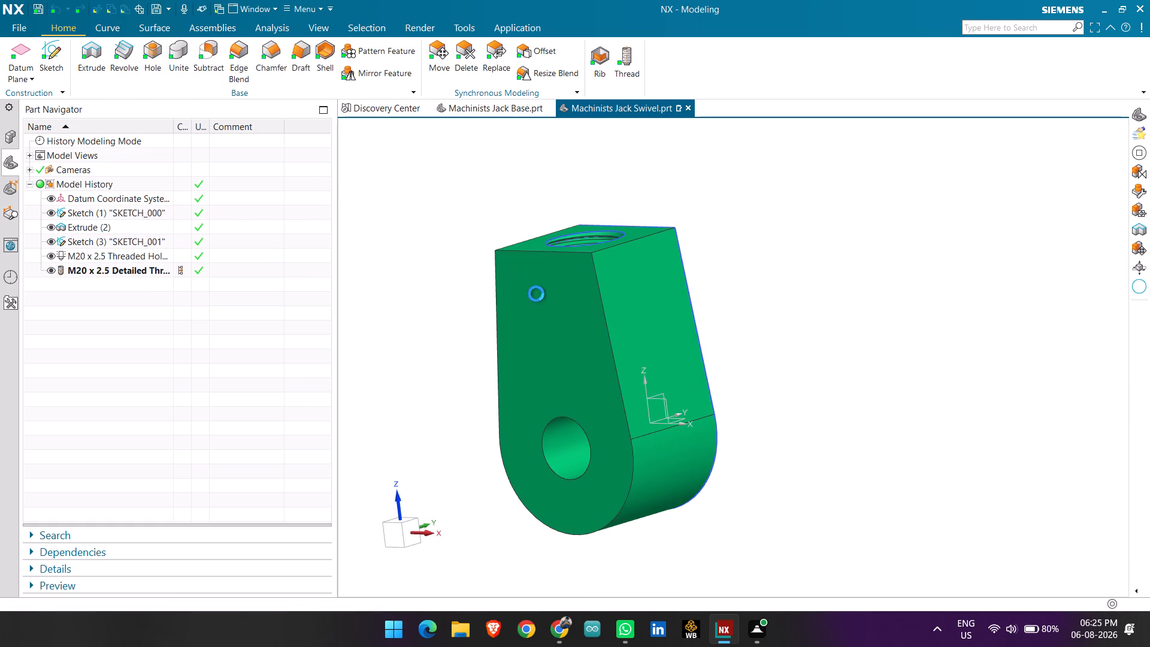
Export the swivel's current display to PDF, removing the Admin_ prefix from the file name to leave Machinists Jack Swivel.pdf.
scroll(676, 286, "down", 2)
scroll(726, 299, "down", 1)
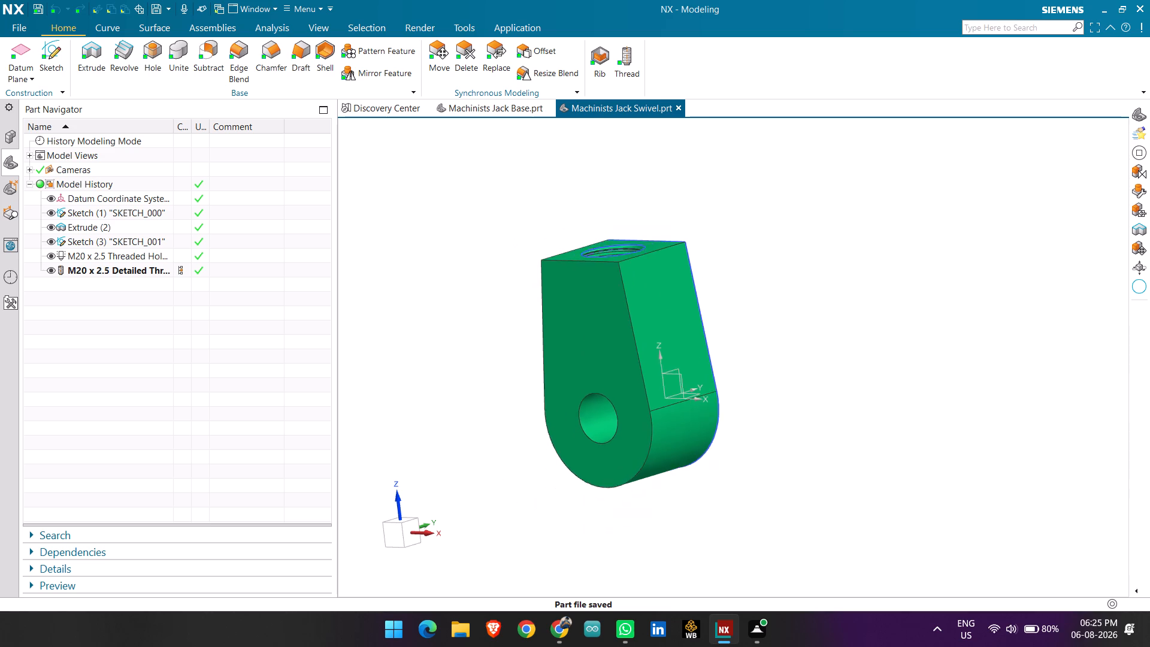
scroll(726, 299, "down", 1)
scroll(735, 301, "up", 1)
middle_click_drag(735, 301, 759, 321)
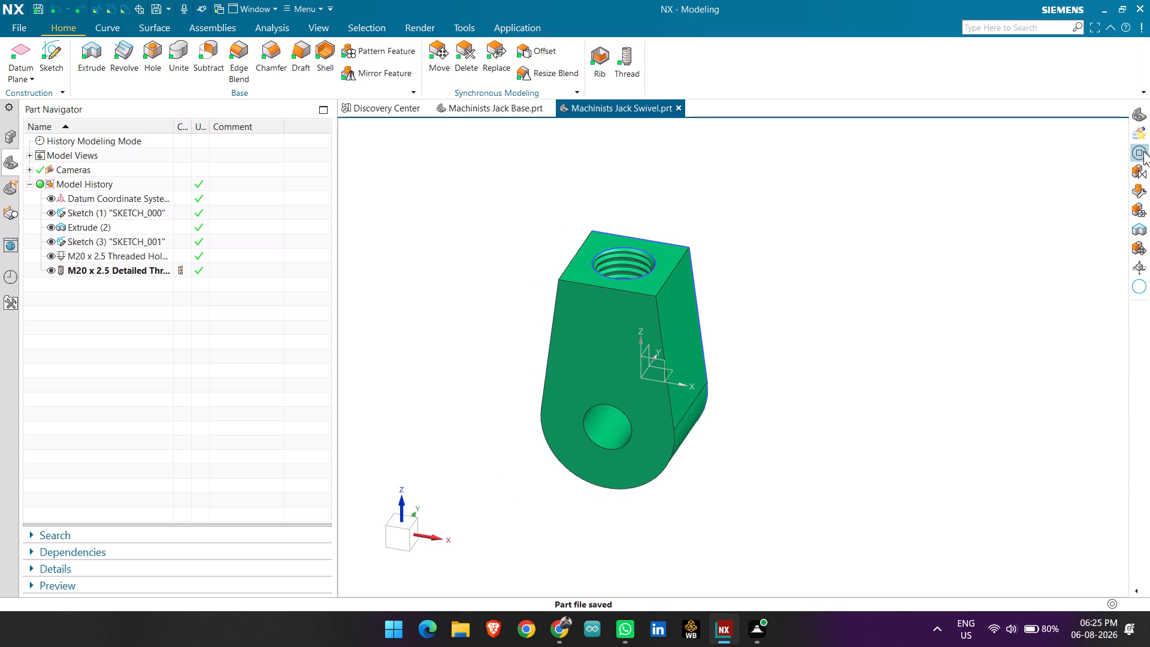
left_click(13, 31)
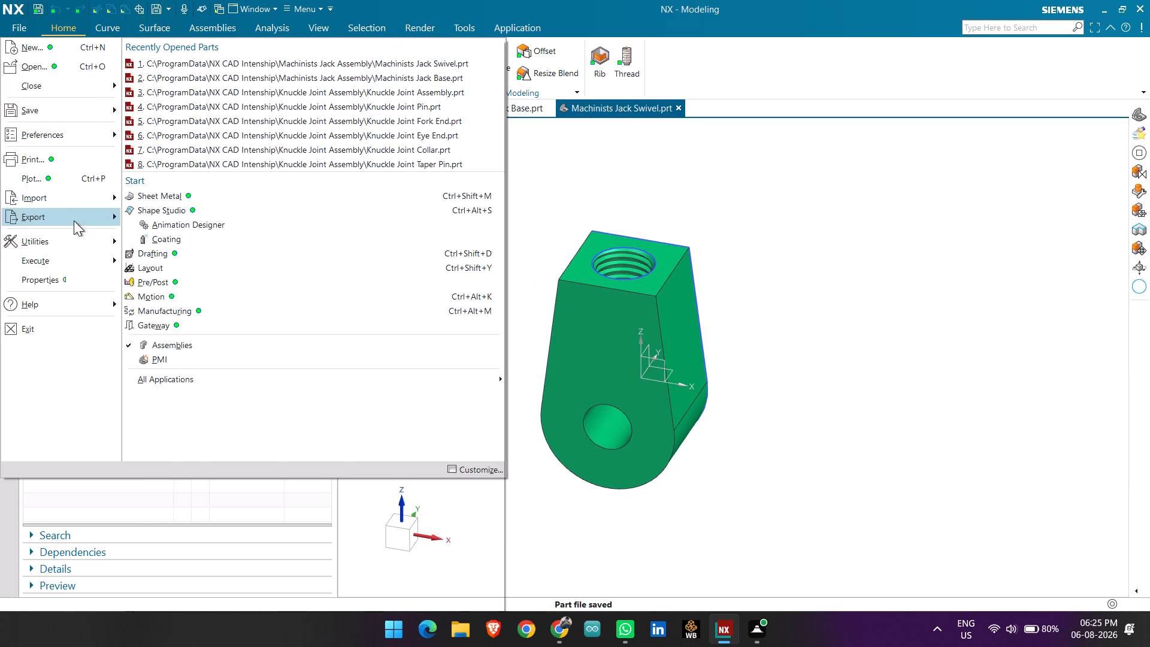
left_click(189, 208)
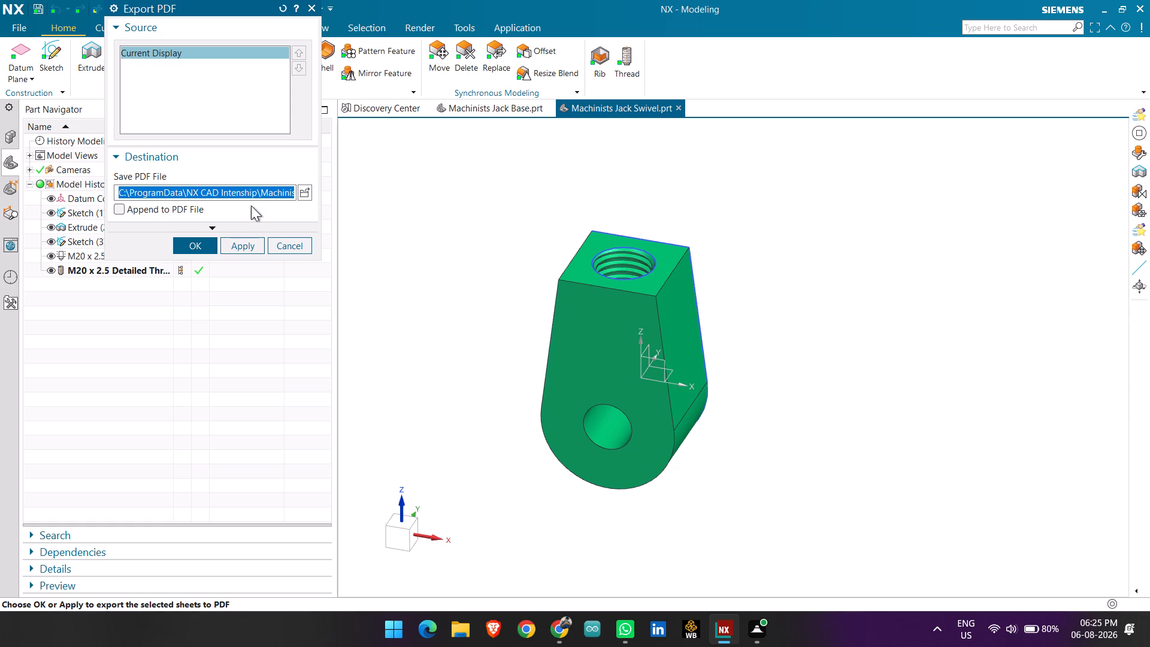
left_click(268, 194)
key("Right")
key("Right")
key("Right")
key("Right")
key("Right")
key("Right")
key("Right")
key("Right")
key("Right")
key("Right")
key("Right")
key("Right")
key("Right")
key("Right")
key("Right")
key("Right")
key("Right")
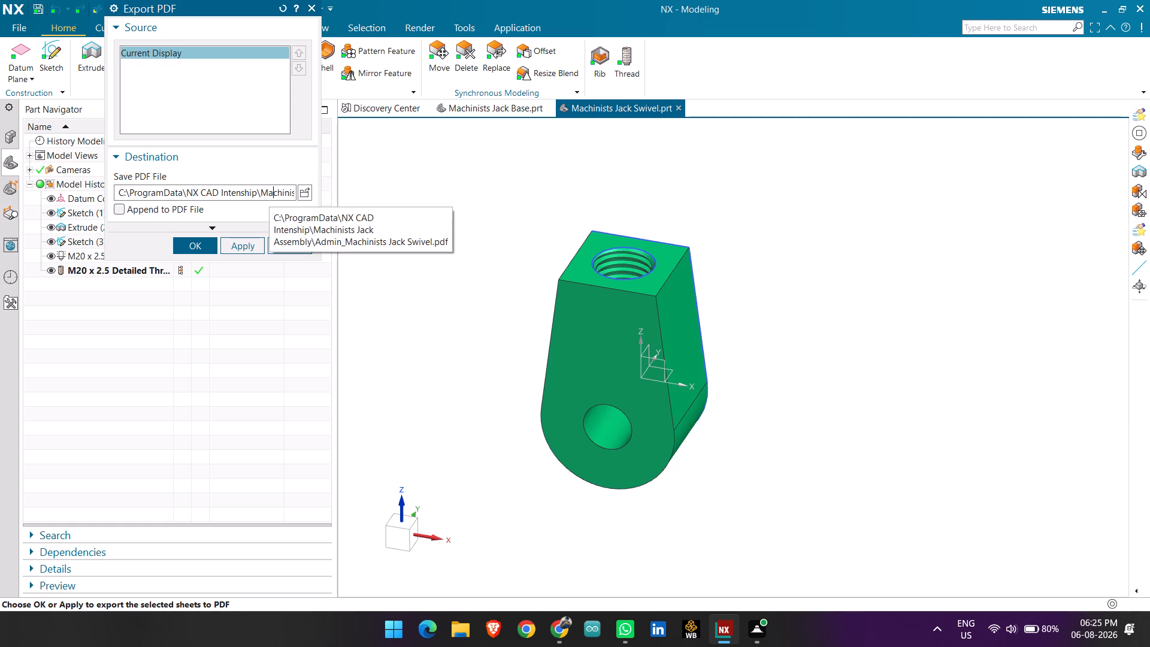
key("Right")
key("Right")
key("Right")
key("Right")
key("Right")
key("Right")
key("Right")
key("Right")
key("Right")
key("Right")
key("Right")
key("Right")
key("Right")
key("Right")
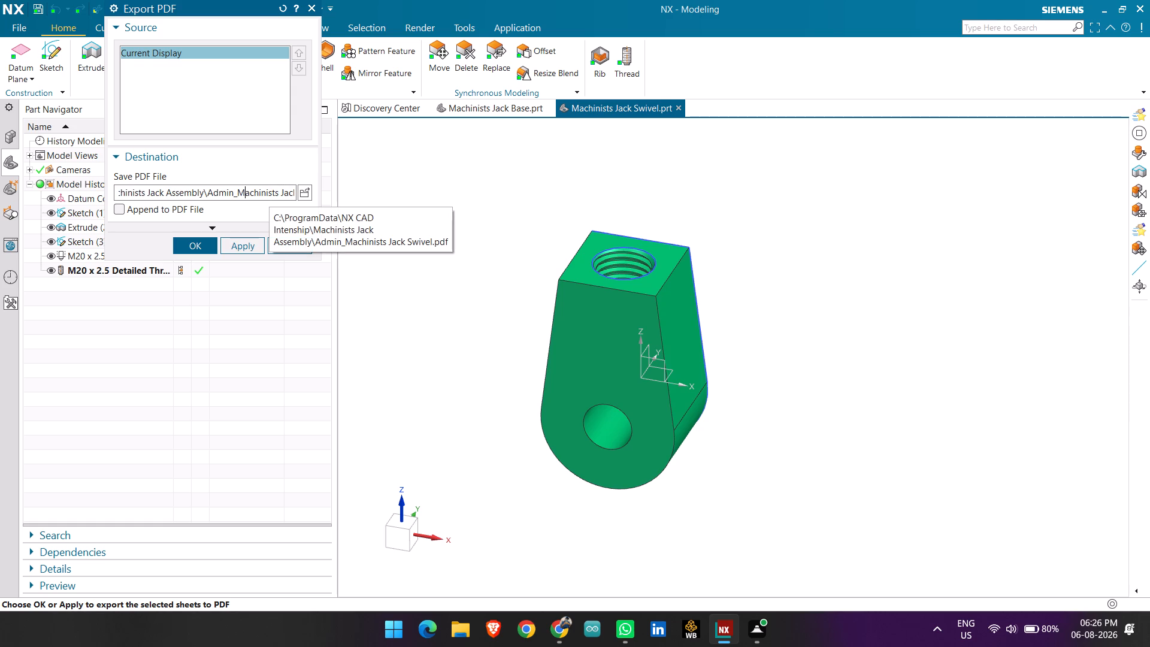
key("Left")
key("BackSpace")
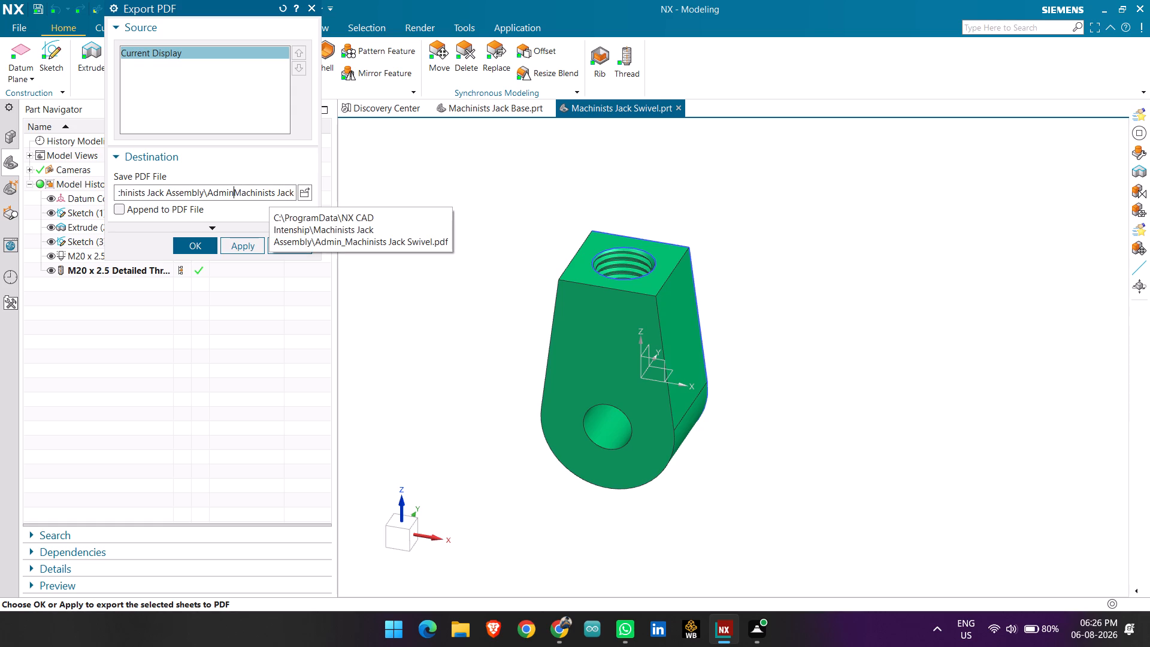
key("BackSpace")
key("BackSpace")
key("BackSpace")
key("BackSpace")
key("BackSpace")
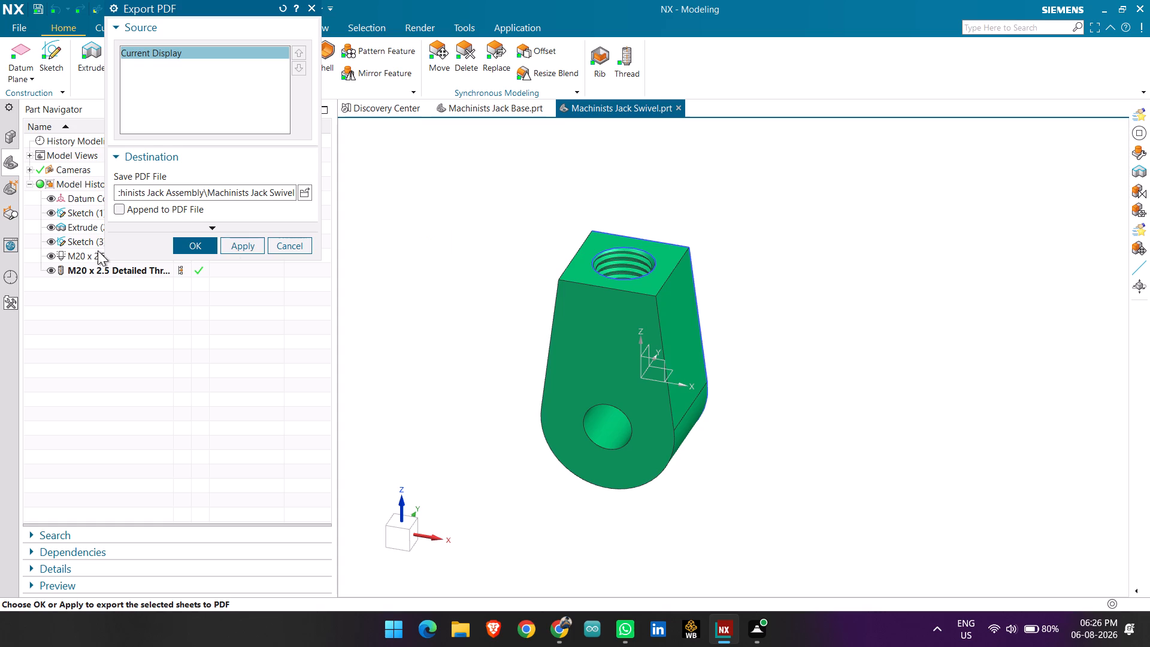
left_click(194, 241)
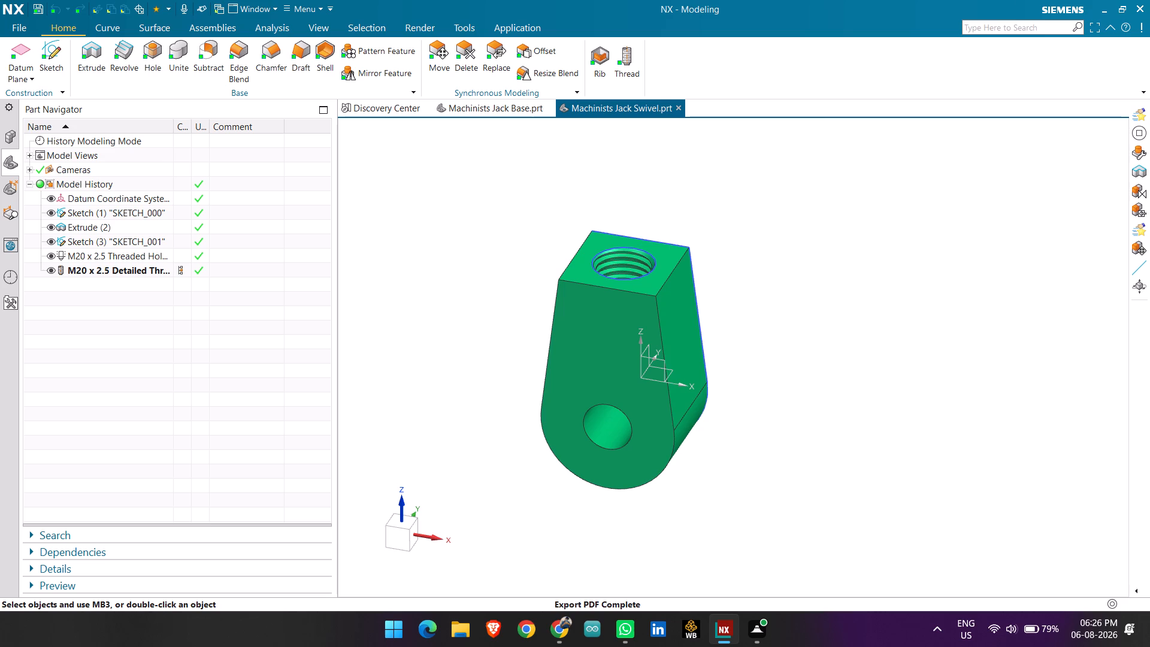
Stop the journal recording.
left_click(1145, 137)
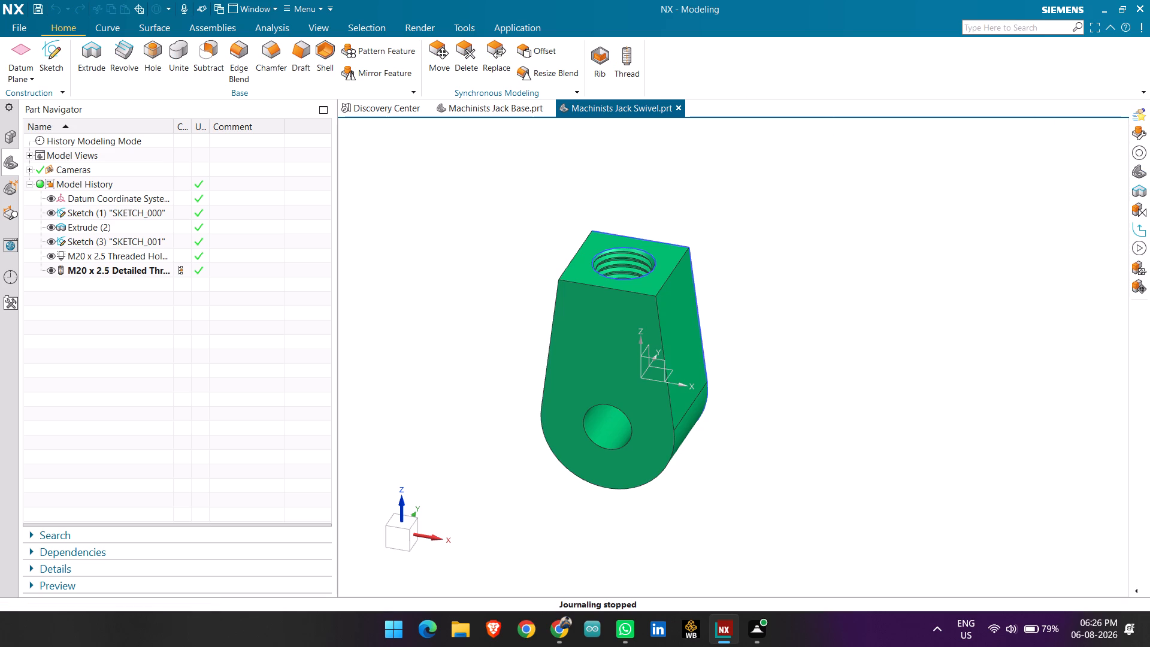